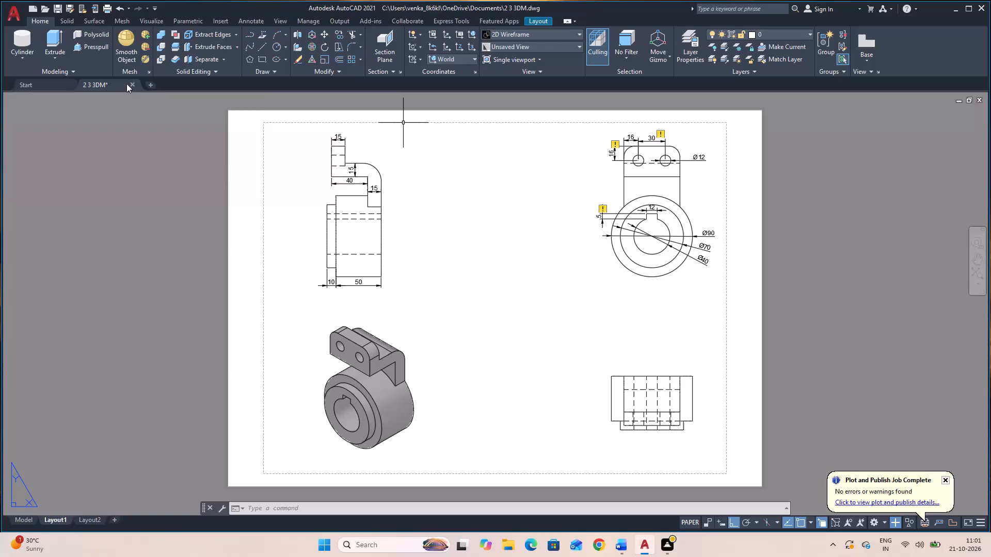
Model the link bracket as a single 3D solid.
Close the 2 3 3DM drawing and start a new blank drawing.
left_click(128, 84)
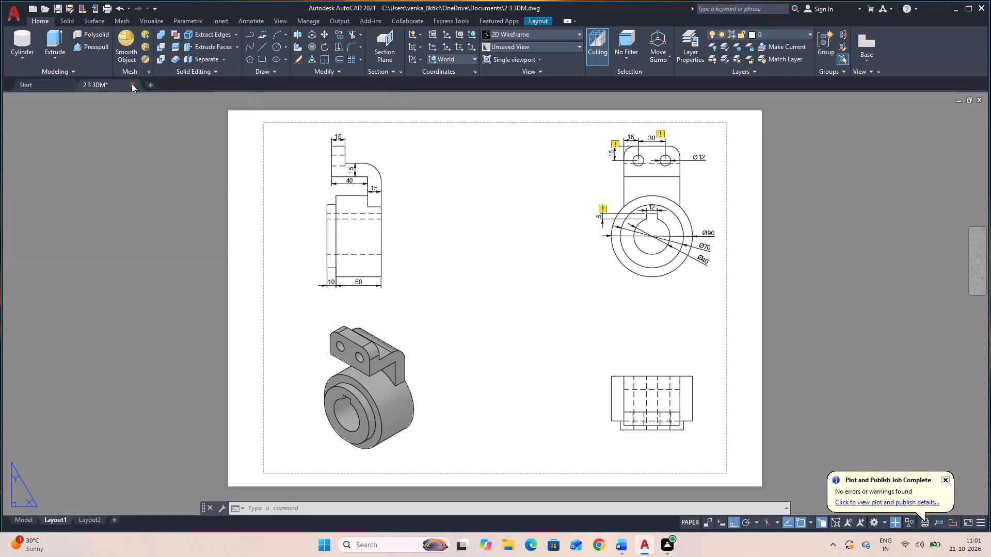
left_click(132, 84)
left_click(525, 292)
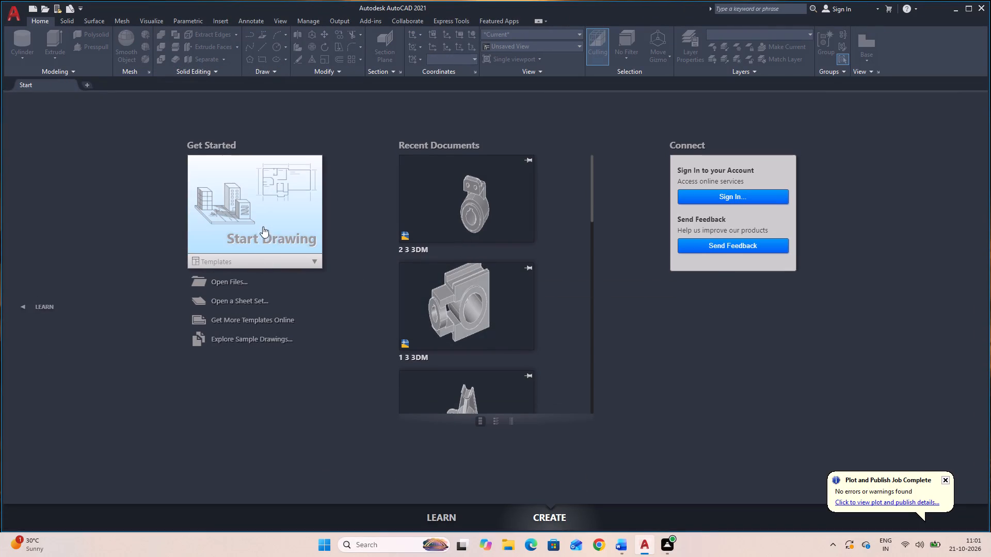
left_click(260, 224)
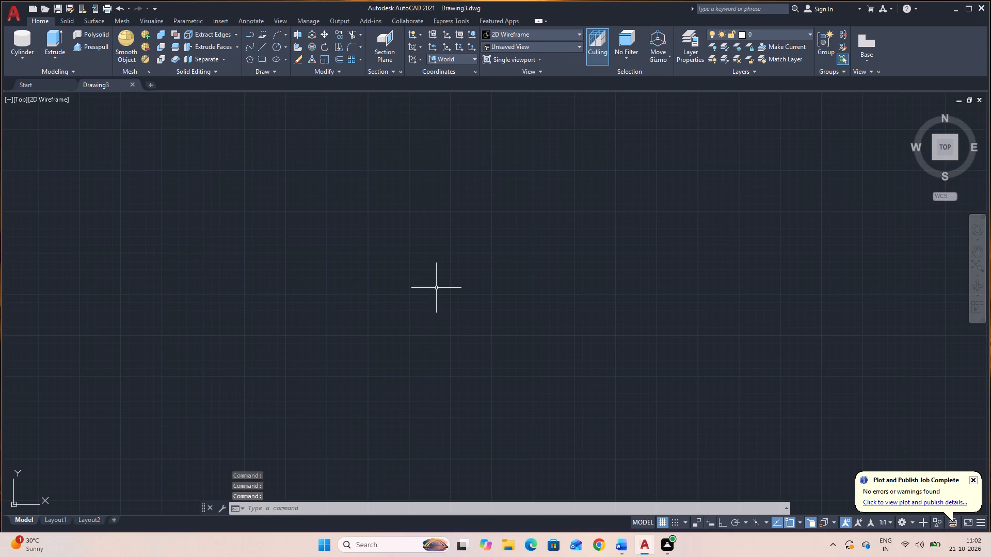
Set the visual style to Shaded with edges and the view to SE Isometric.
left_click(562, 31)
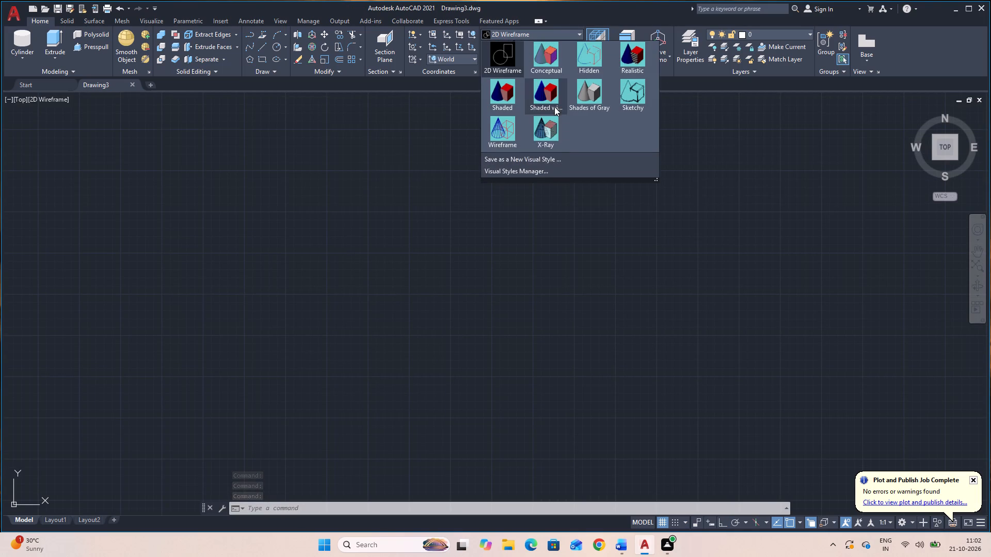
left_click(547, 100)
left_click(539, 43)
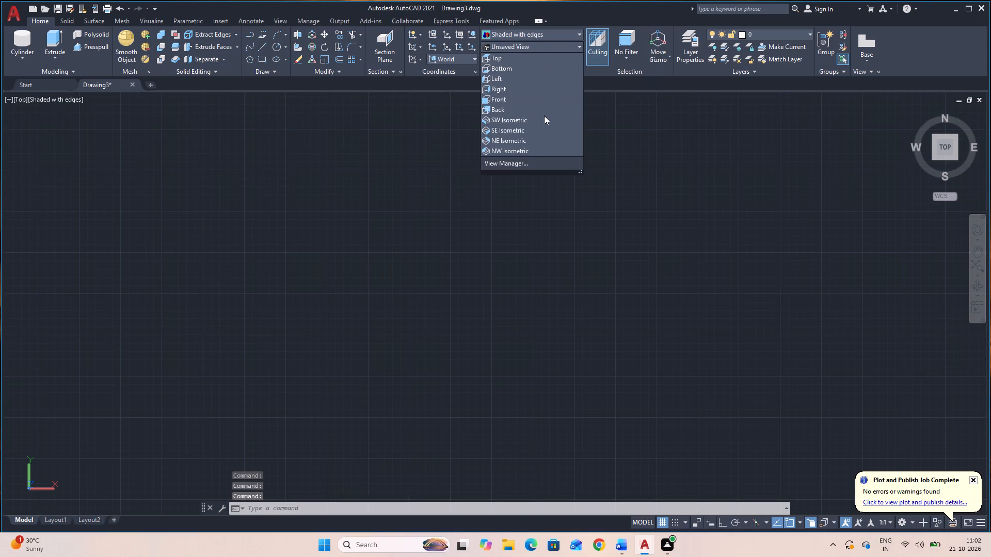
left_click(544, 127)
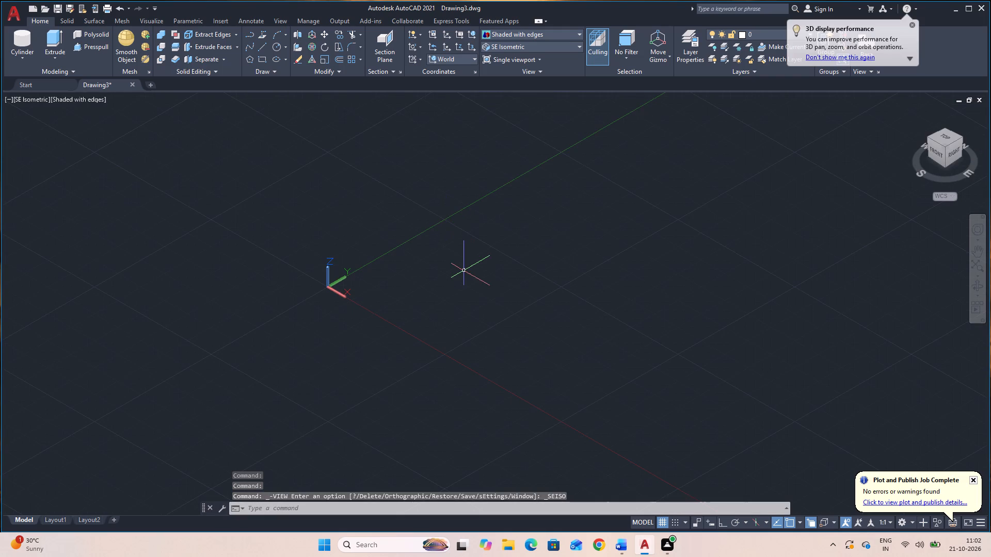
Create a solid cube with 40-unit sides aligned to the axes, using the Box command's Cube option with Ortho on.
middle_click_drag(465, 271, 372, 332)
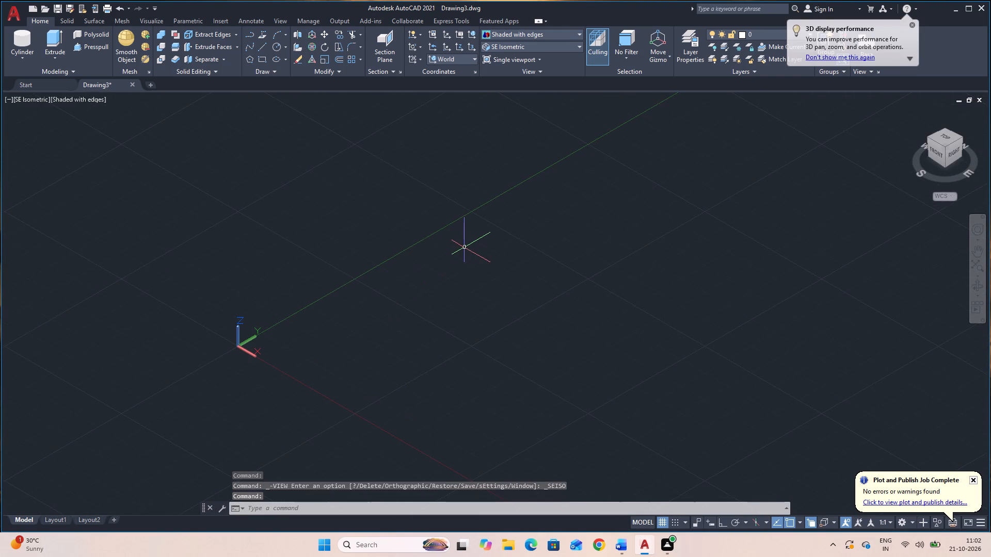
middle_click_drag(465, 248, 405, 304)
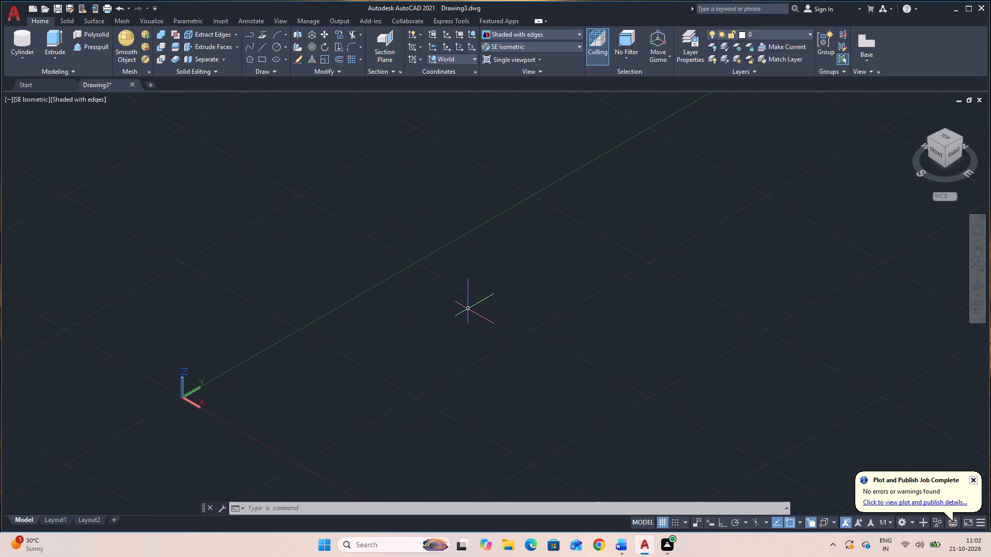
scroll(469, 309, "down", 1)
middle_click_drag(469, 309, 459, 290)
scroll(459, 290, "up", 1)
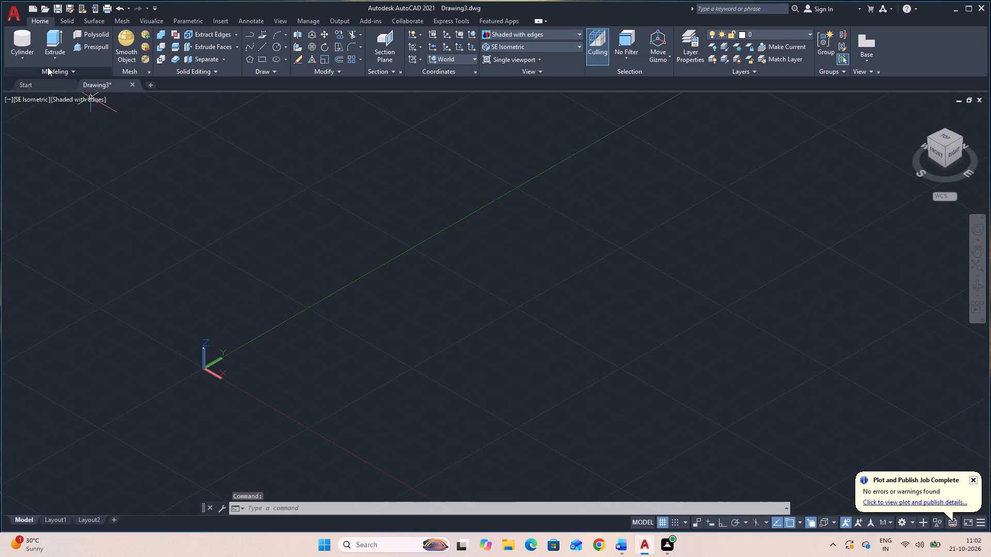
left_click(26, 59)
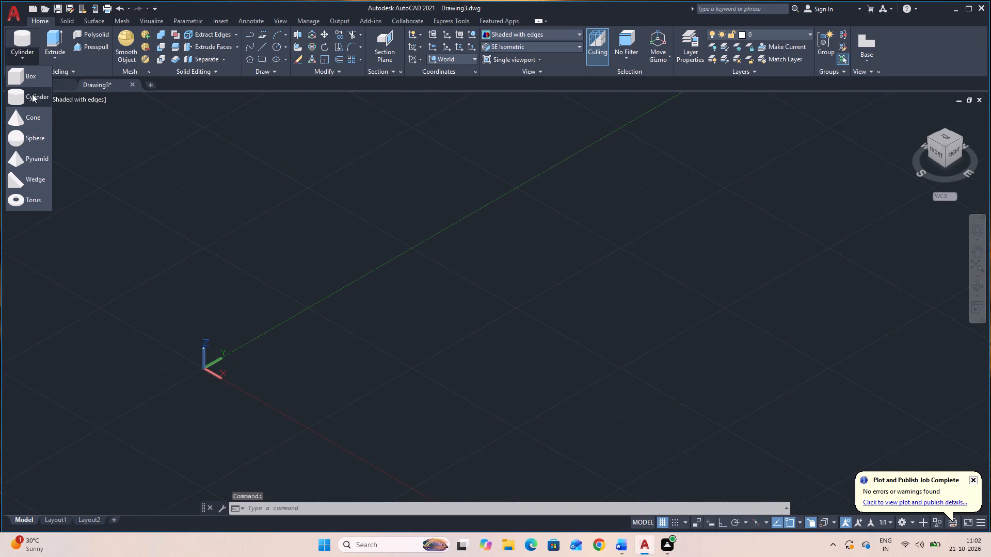
left_click(35, 81)
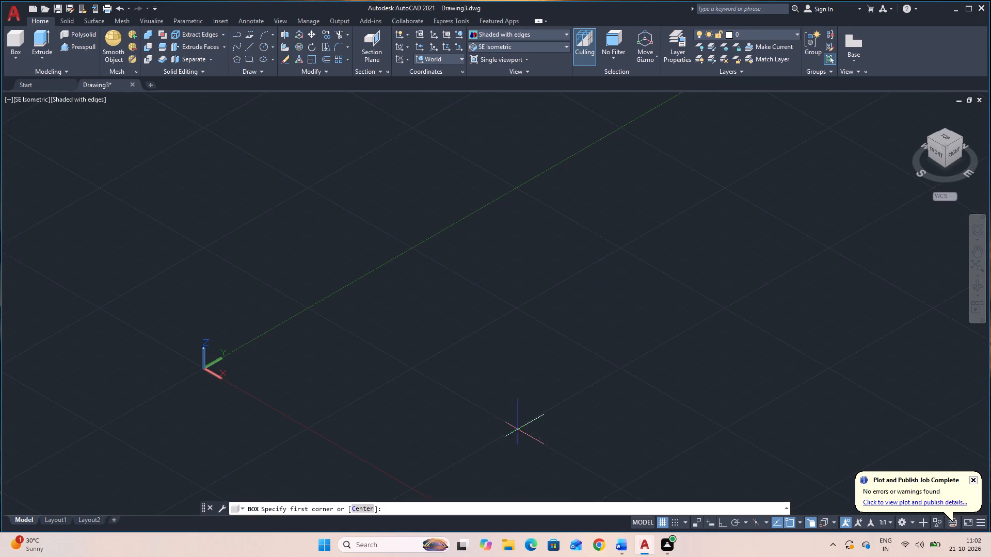
left_click(477, 341)
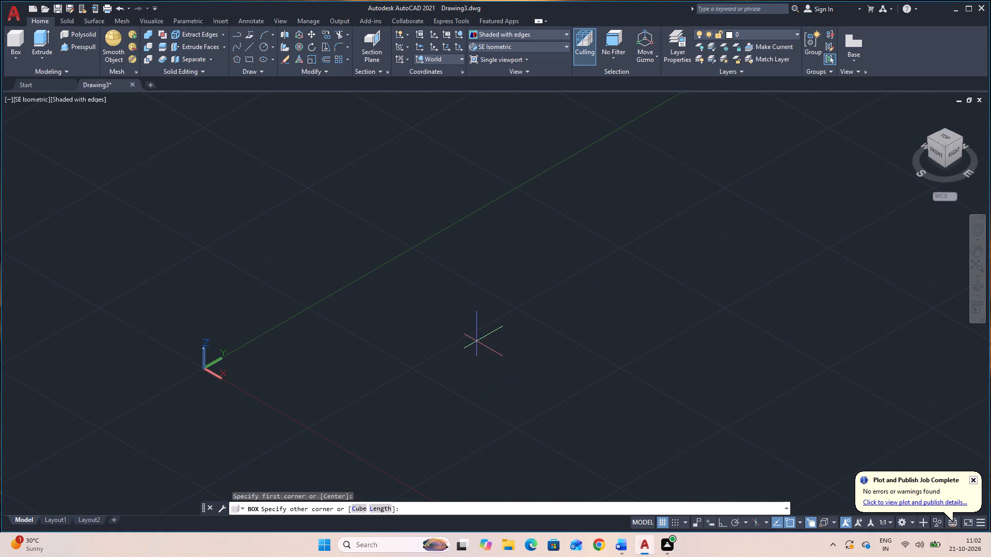
left_click(364, 505)
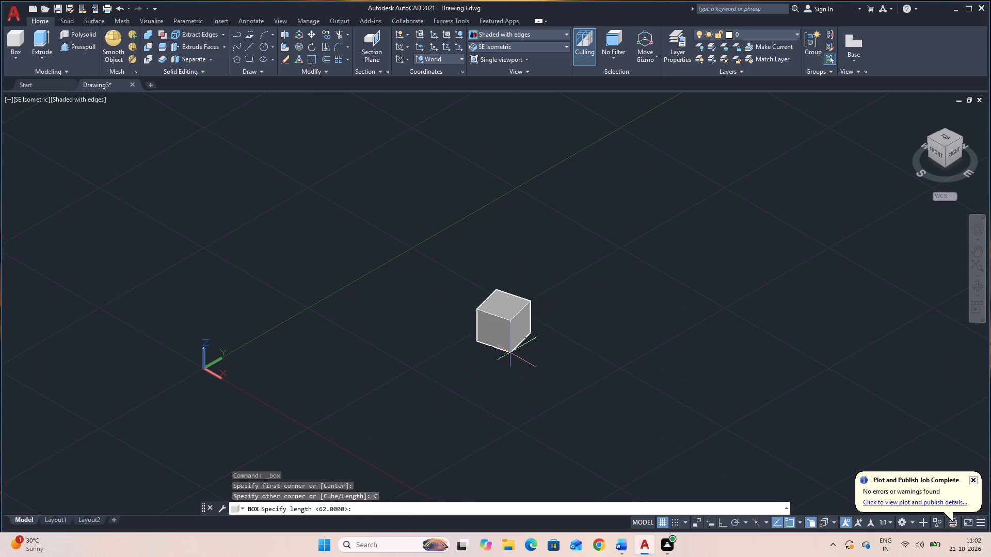
key("F8")
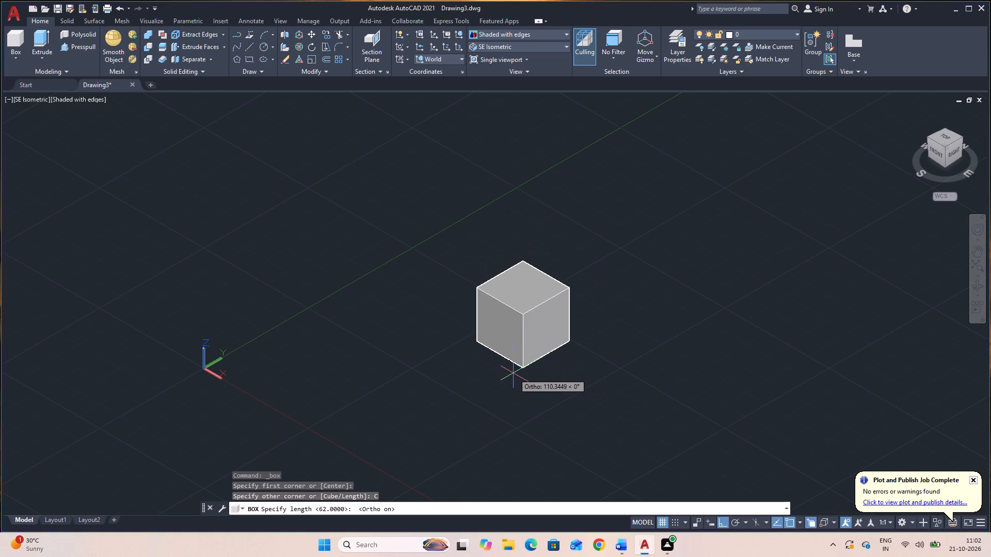
type("40")
key("Return")
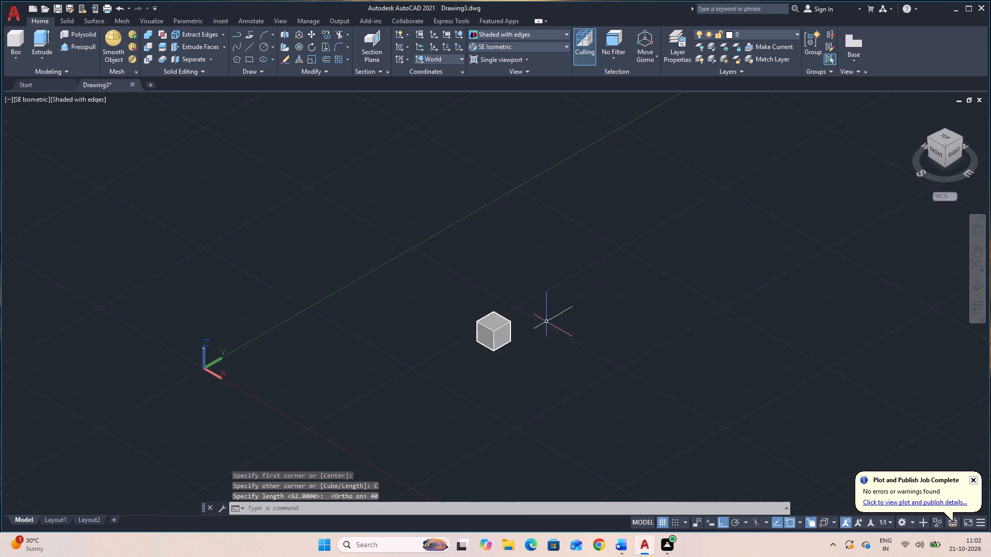
Draw a line on the cube's front face from 5 units inside the upper-left corner to the lower-left corner.
scroll(502, 322, "up", 4)
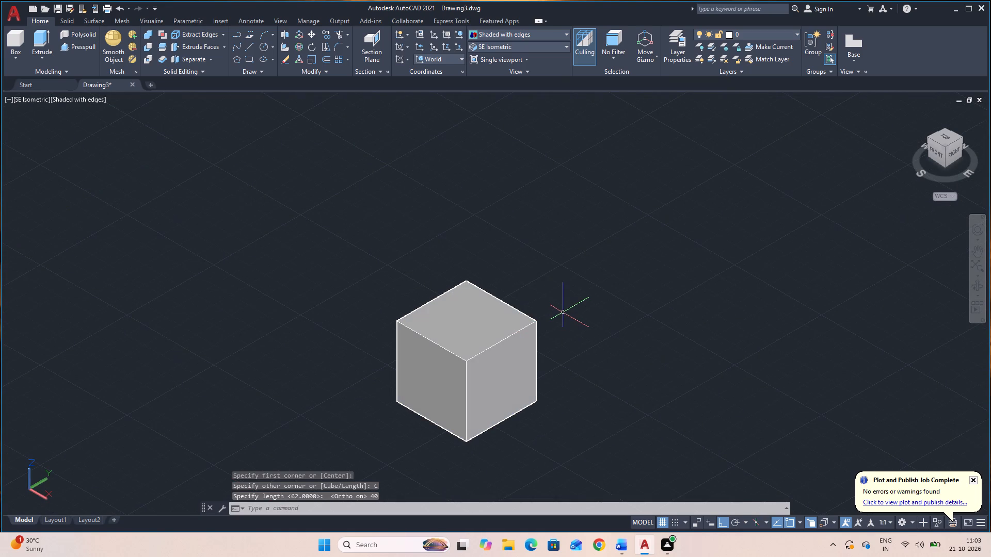
scroll(563, 313, "up", 1)
middle_click_drag(554, 319, 640, 239)
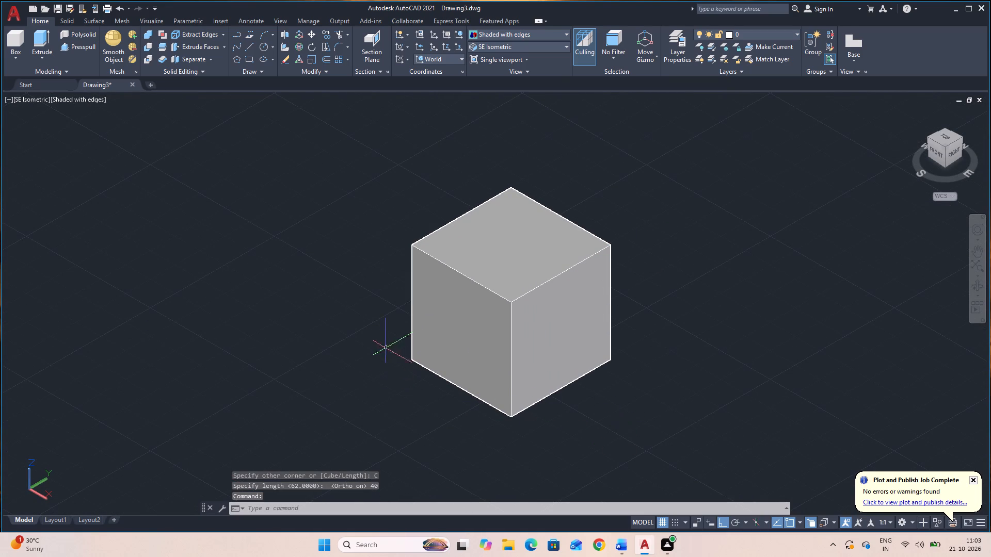
type("L")
key("space")
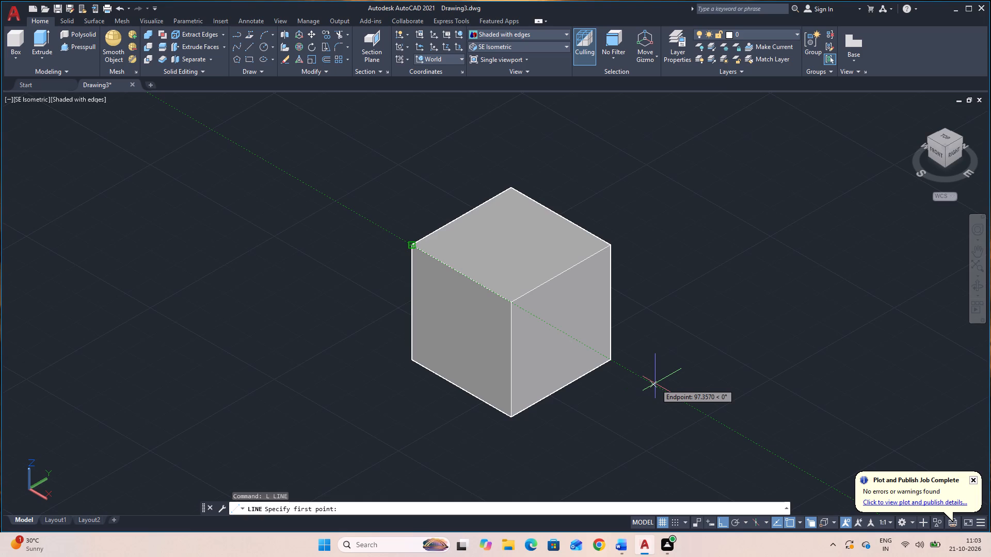
key("5")
key("Return")
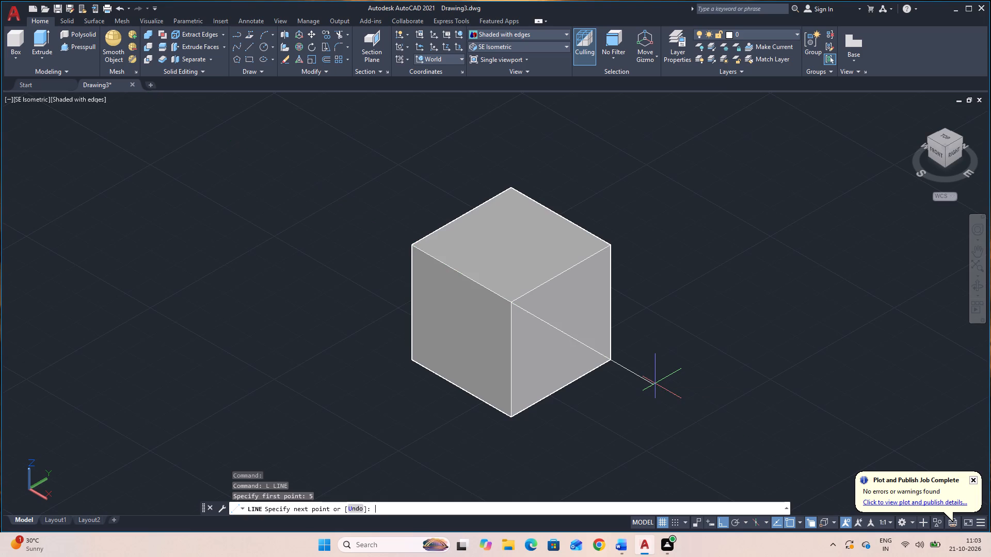
left_click(409, 359)
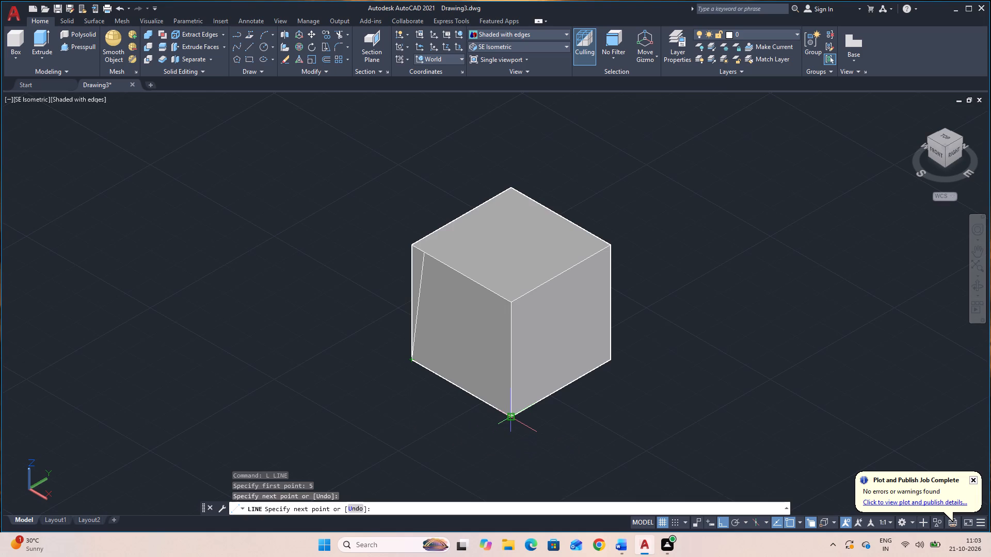
key("Escape")
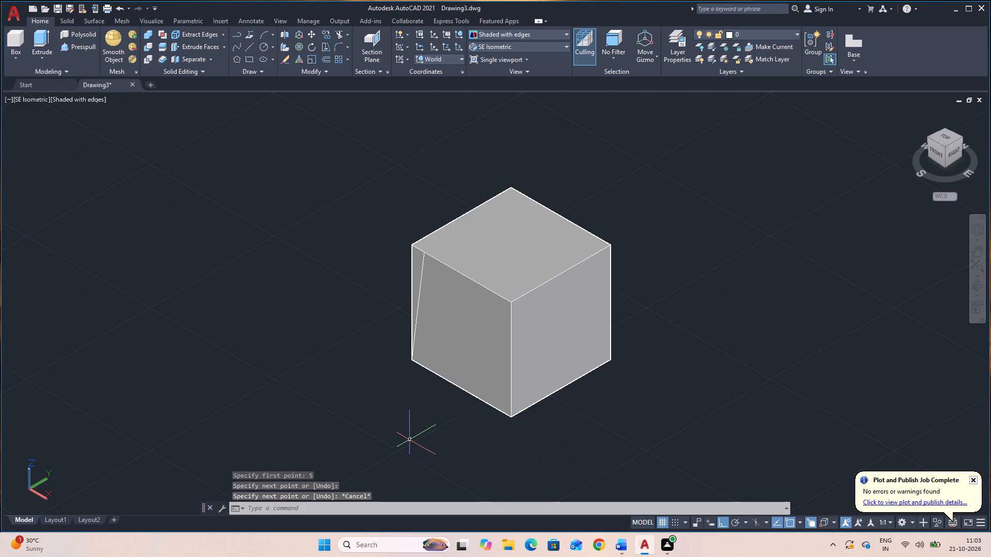
Draw a line on the front face from 5 units inside the upper-right corner to the lower-right corner.
key("space")
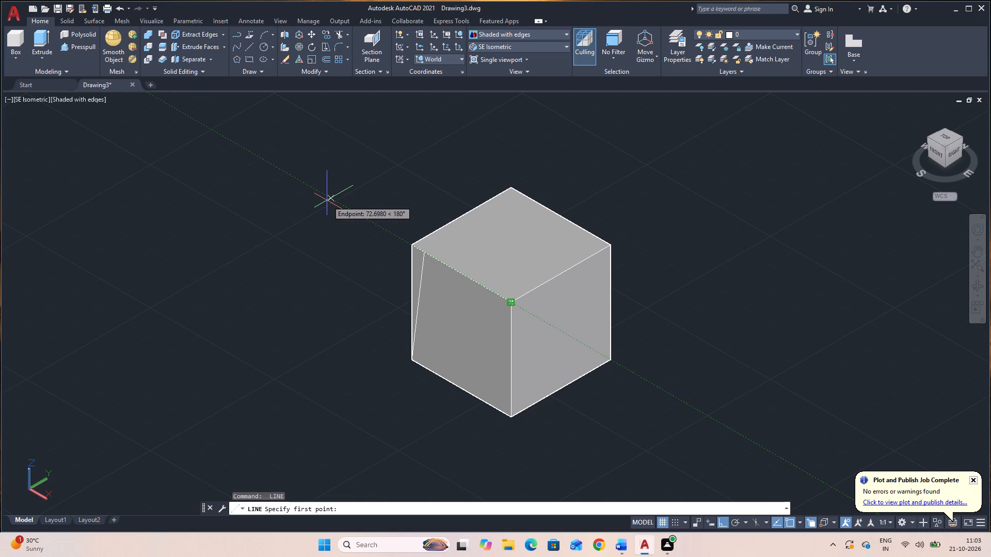
key("5")
key("Return")
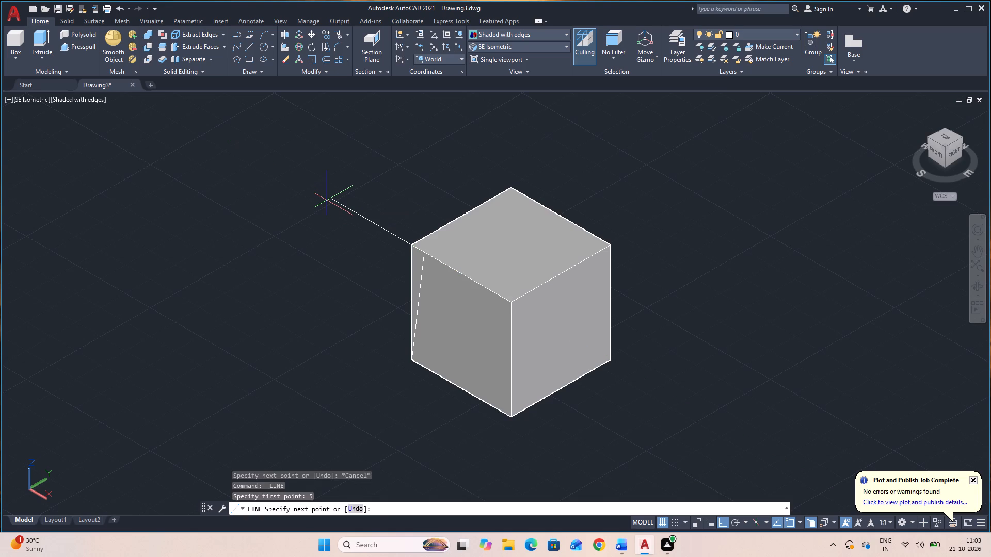
left_click(513, 415)
key("Escape")
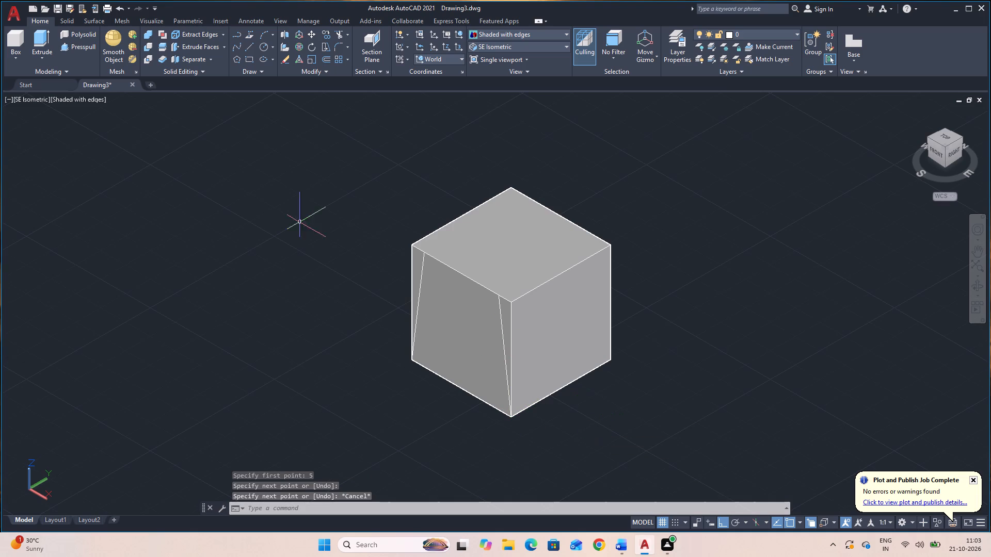
Presspull the two triangular areas outside the slanted lines through the cube's full depth to cut away both side wedges.
left_click(73, 51)
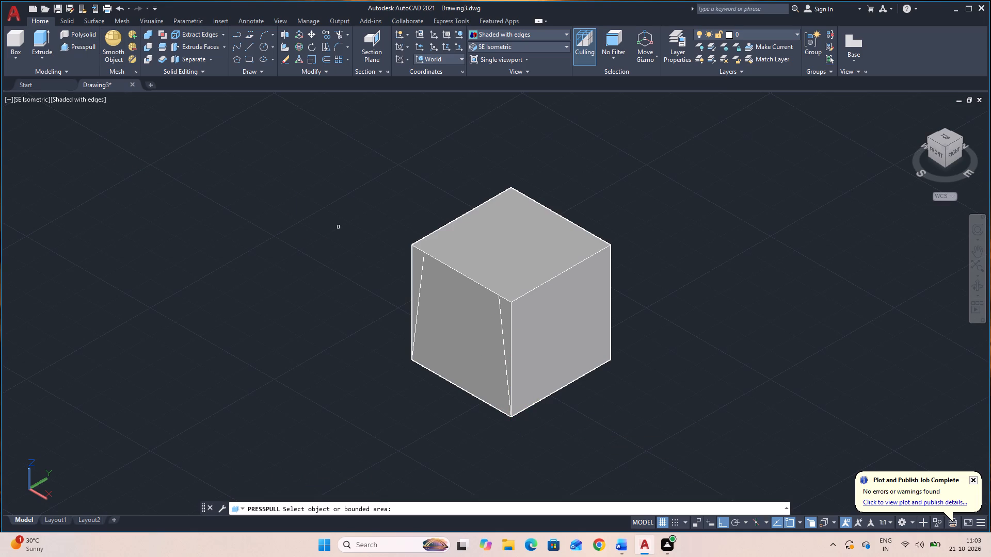
left_click(506, 313)
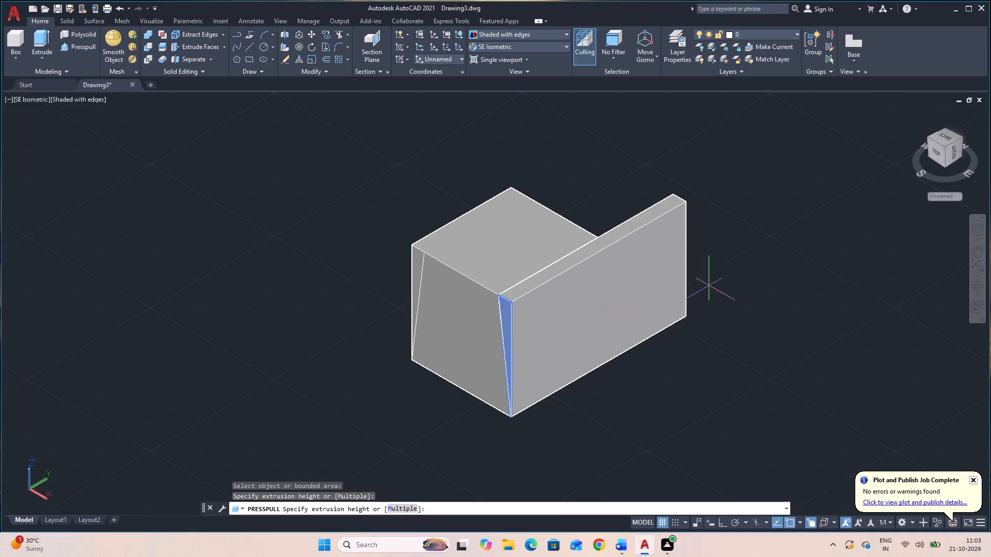
left_click(710, 286)
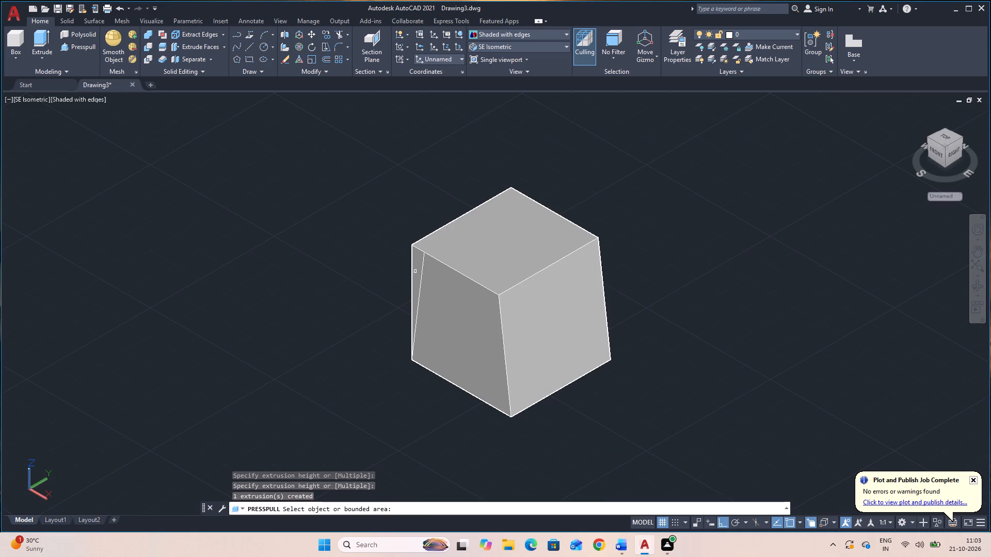
left_click(419, 266)
left_click(680, 195)
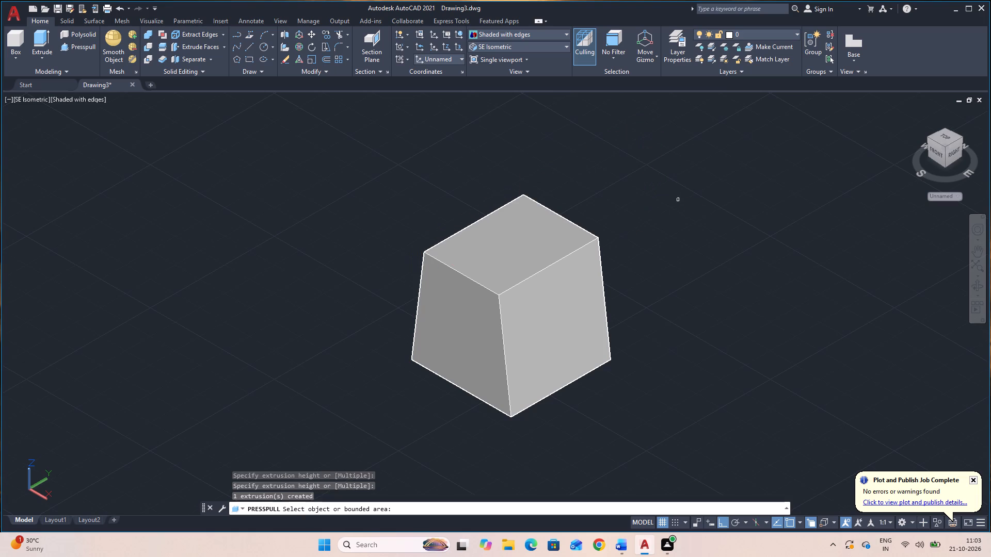
key("Escape")
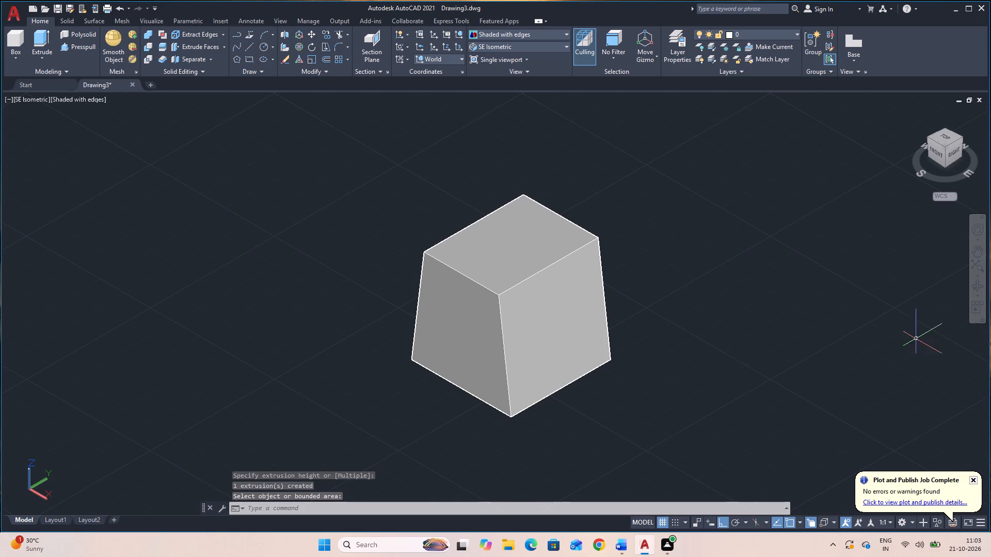
Orbit around the tapered block to examine its front, top and side faces.
left_click(977, 282)
left_click_drag(814, 371, 922, 359)
left_click_drag(899, 352, 847, 358)
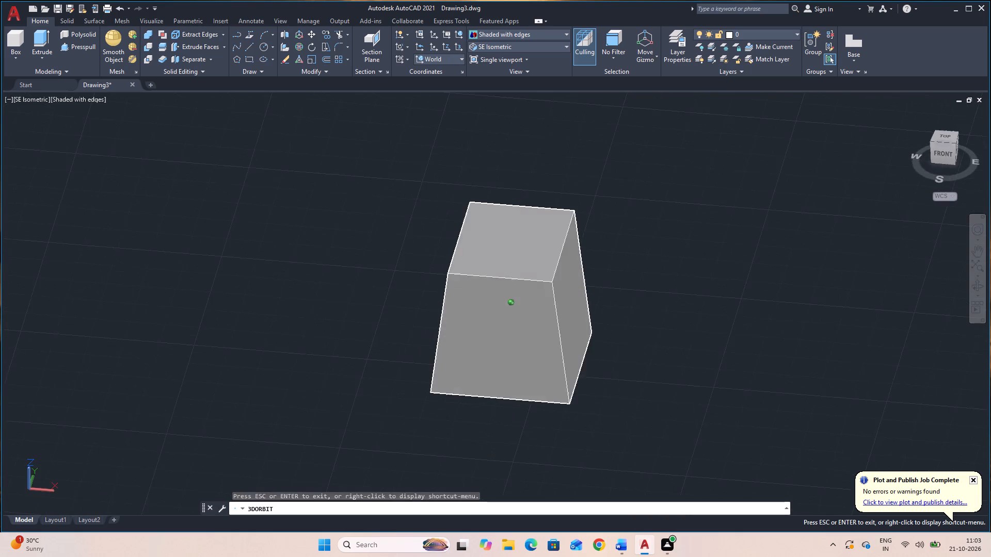
left_click_drag(847, 358, 801, 342)
left_click(801, 342)
left_click_drag(801, 342, 807, 365)
left_click_drag(782, 373, 782, 368)
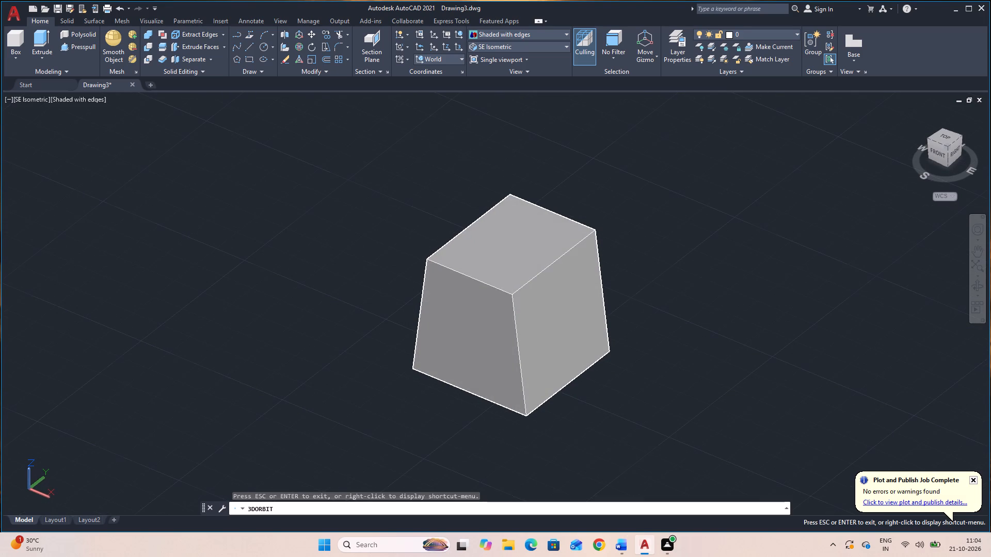
left_click_drag(782, 368, 787, 365)
key("Escape")
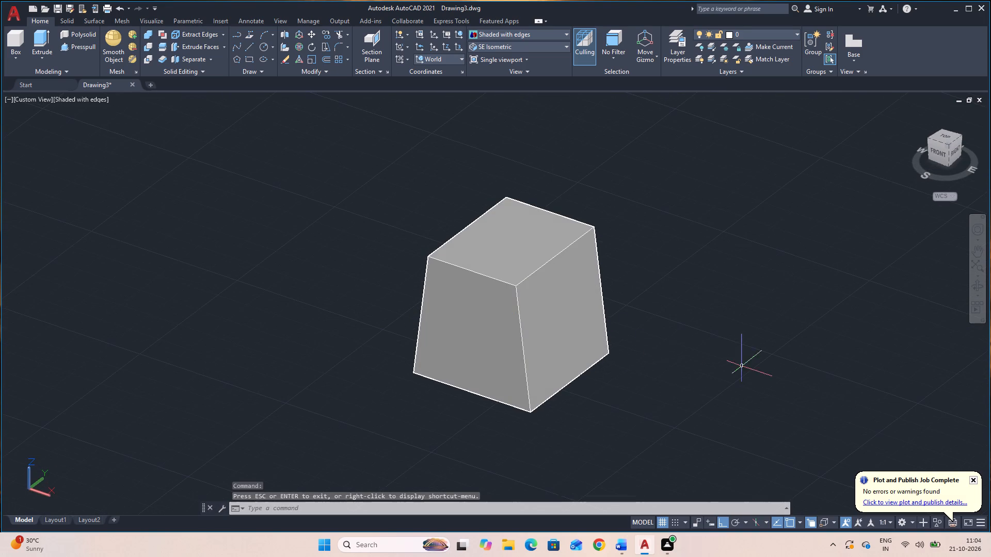
Move the tapered block straight up from its bottom front-right corner, clear of the two slanted construction lines.
left_click(551, 352)
type("M")
key("space")
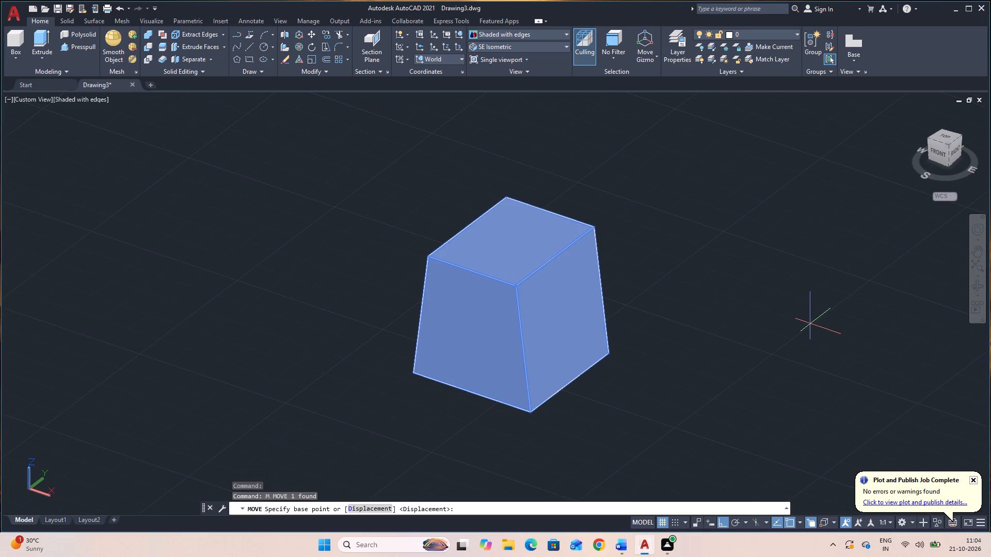
left_click(532, 414)
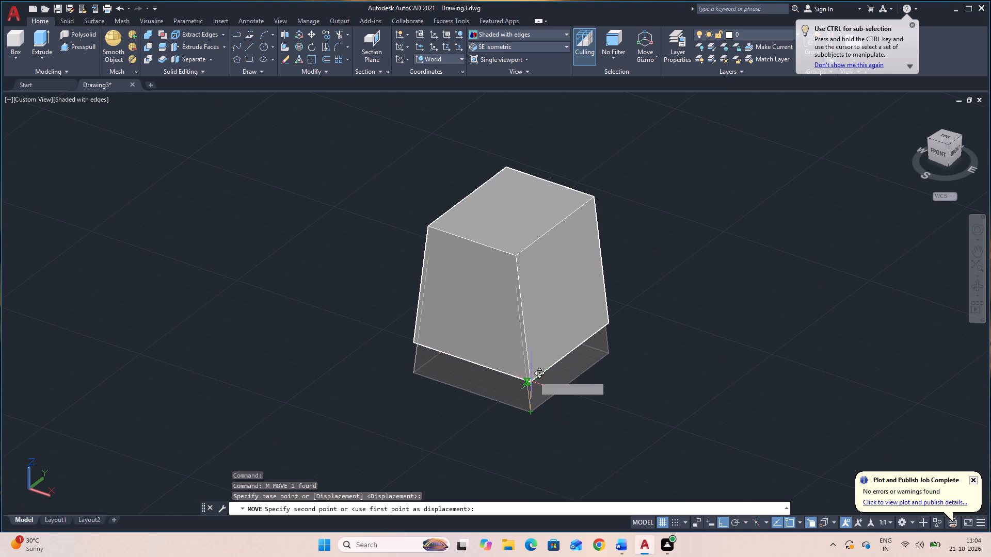
middle_click_drag(544, 333, 518, 453)
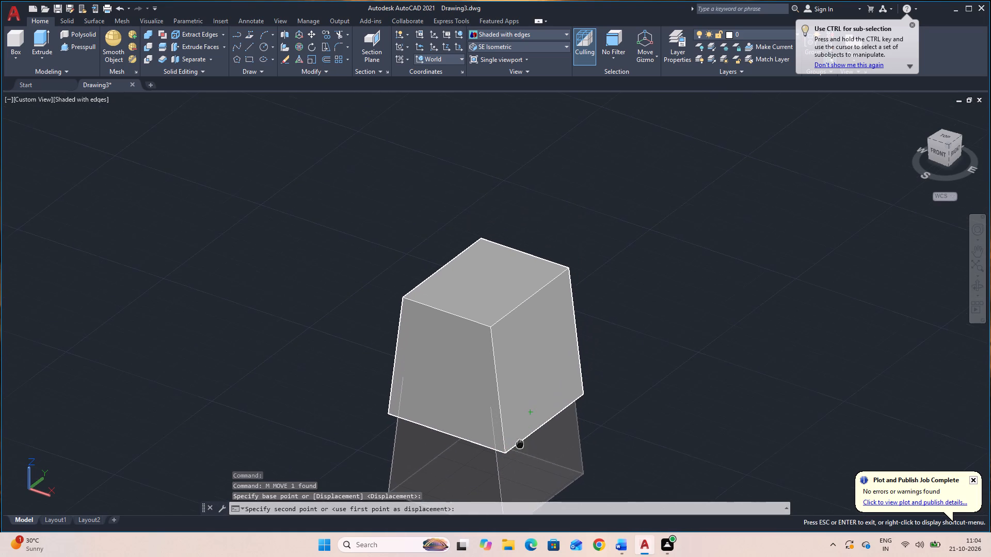
middle_click_drag(518, 453, 518, 453)
left_click(497, 336)
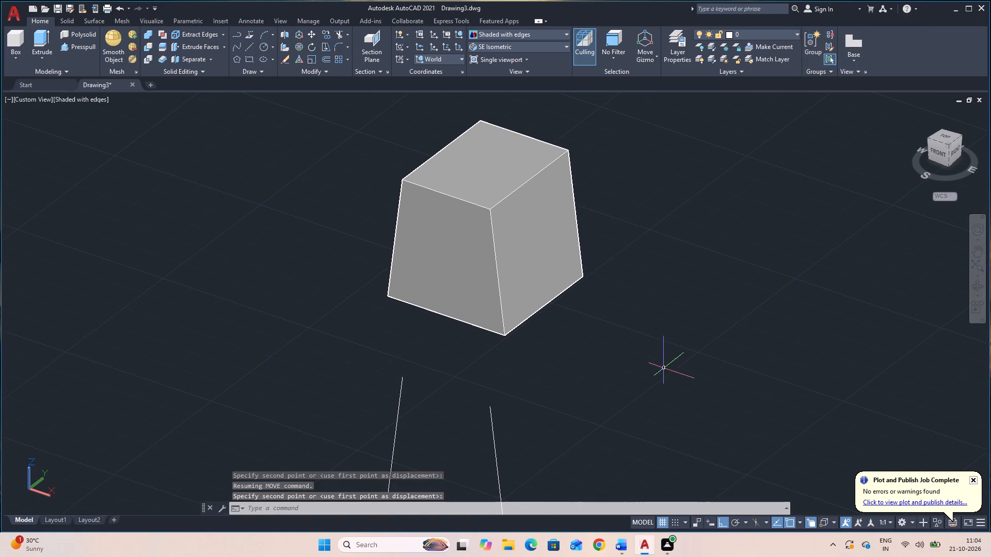
Delete the two slanted construction lines left below the block.
left_click(537, 474)
left_click(307, 398)
middle_click_drag(658, 449, 660, 337)
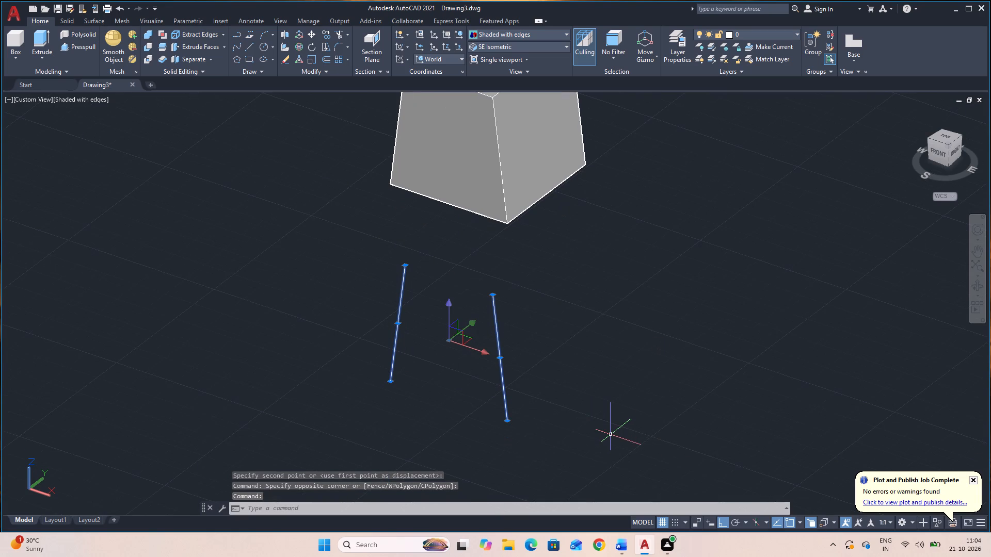
key("Delete")
Move the tapered block straight up again, using its bottom front-right corner as the base point.
middle_click_drag(611, 363, 596, 445)
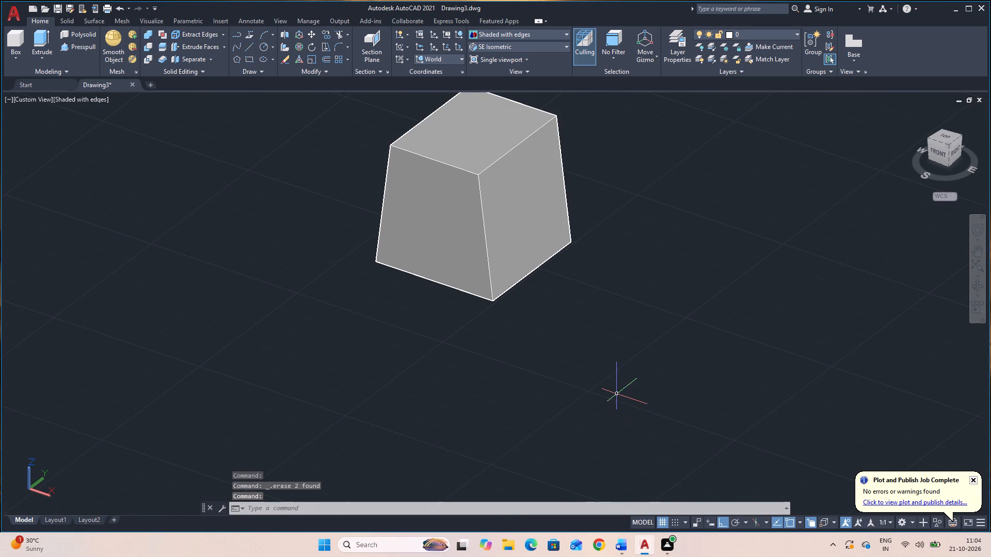
middle_click_drag(617, 394, 621, 430)
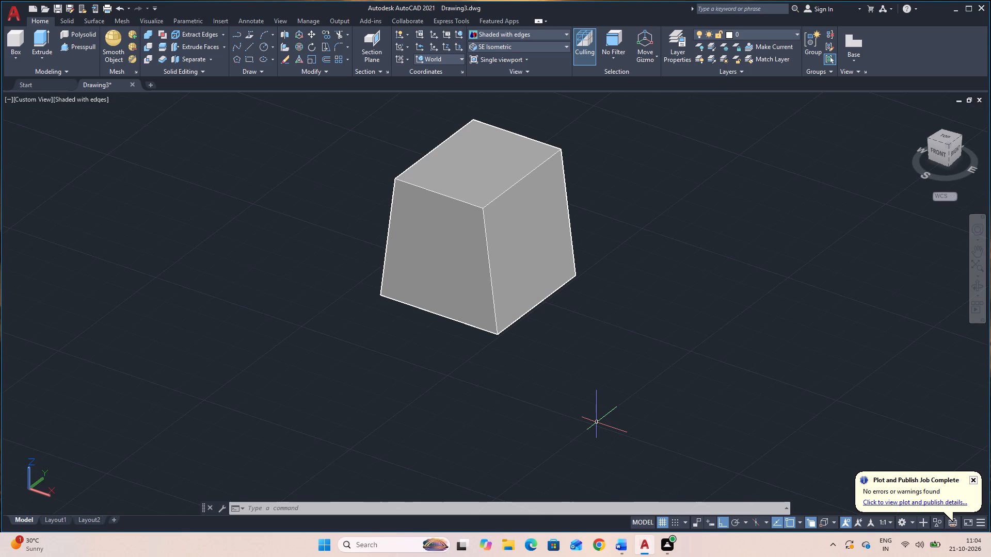
left_click(982, 287)
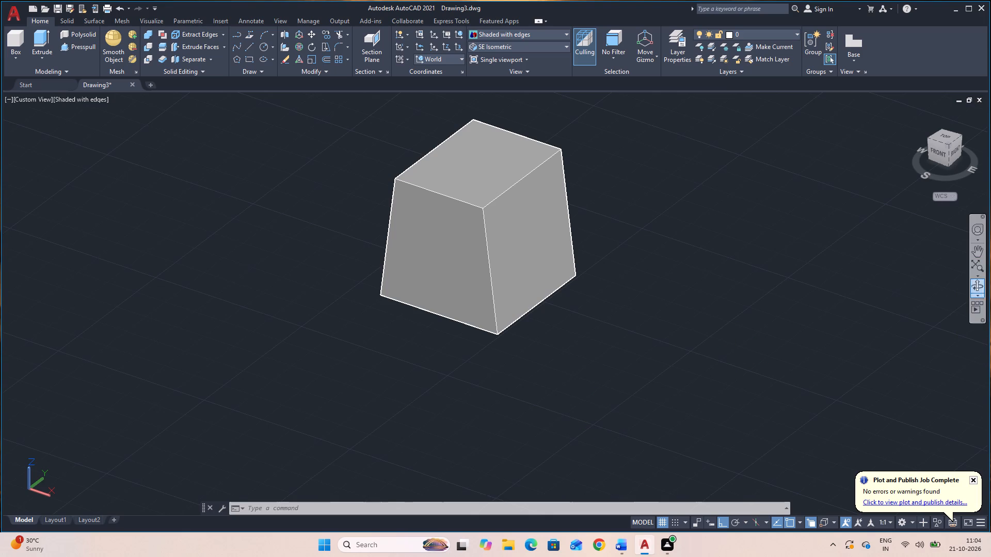
left_click_drag(821, 395, 803, 310)
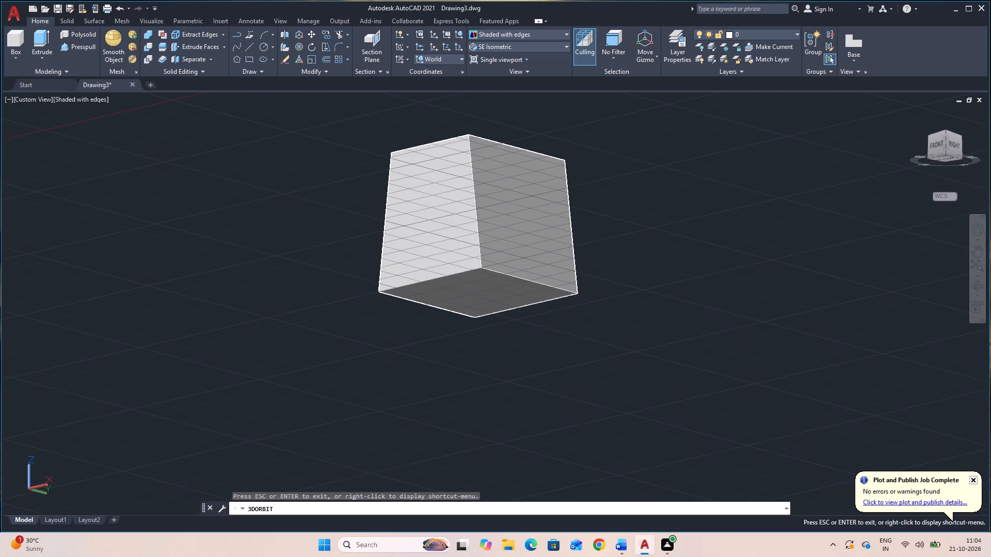
left_click_drag(739, 354, 743, 429)
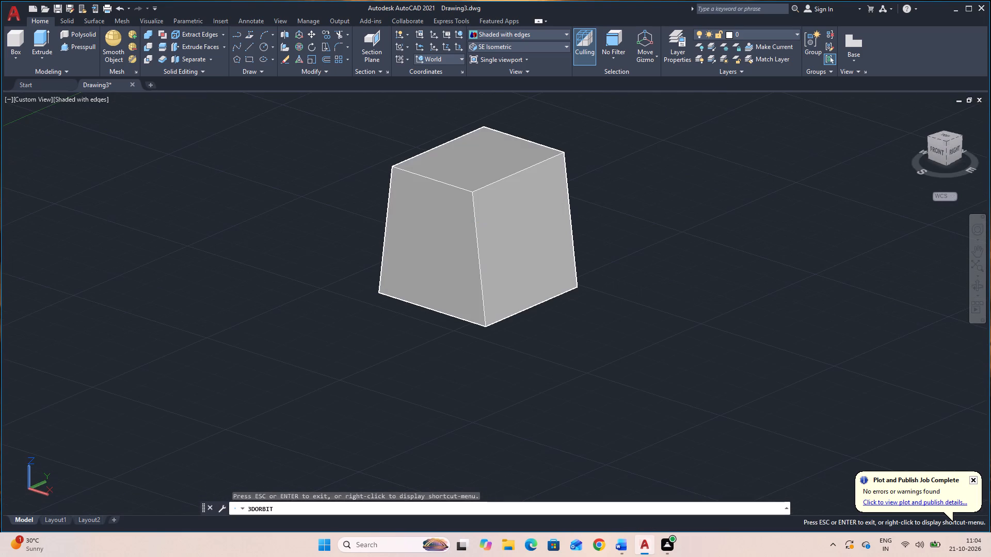
middle_click_drag(736, 376, 736, 499)
key("Escape")
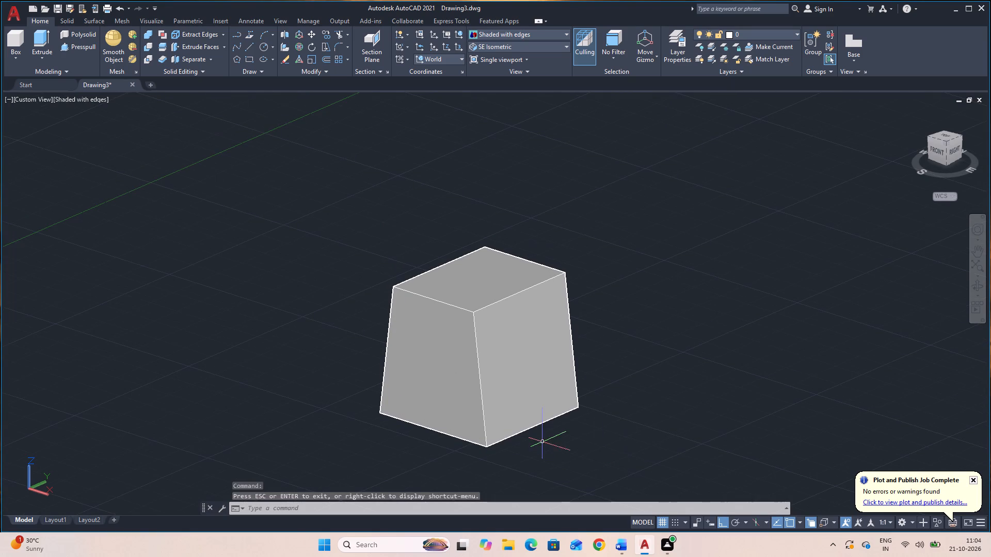
left_click(504, 411)
type("M")
key("space")
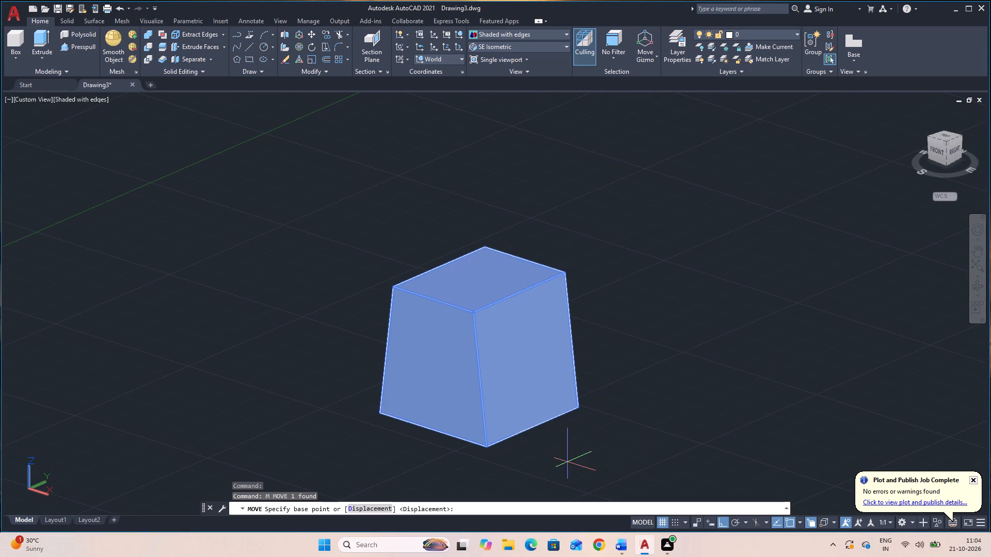
left_click(486, 446)
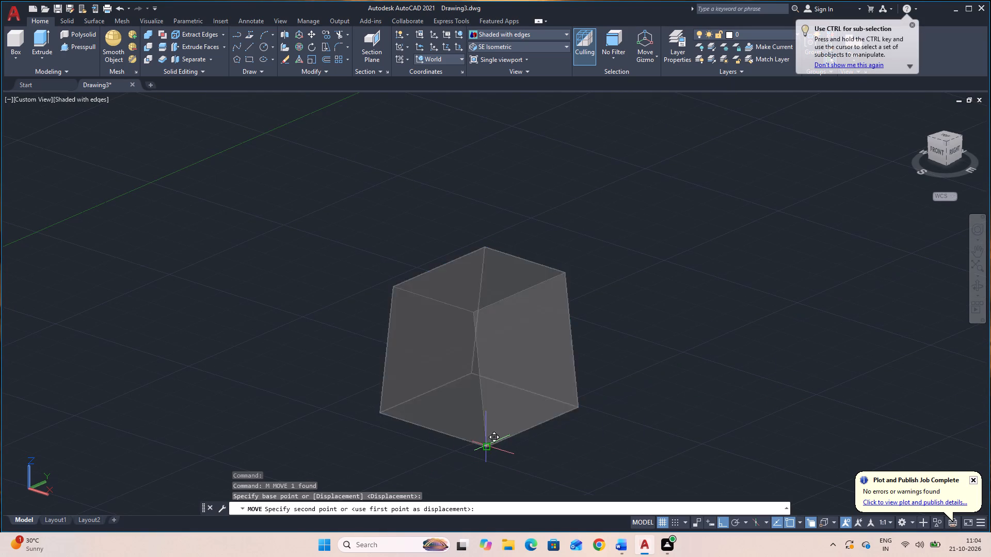
left_click(463, 238)
Create a box of length 10, width 40 and height 25, starting 5 units in from the block's bottom front-right corner along the front edge.
middle_click_drag(542, 298, 542, 373)
left_click(985, 282)
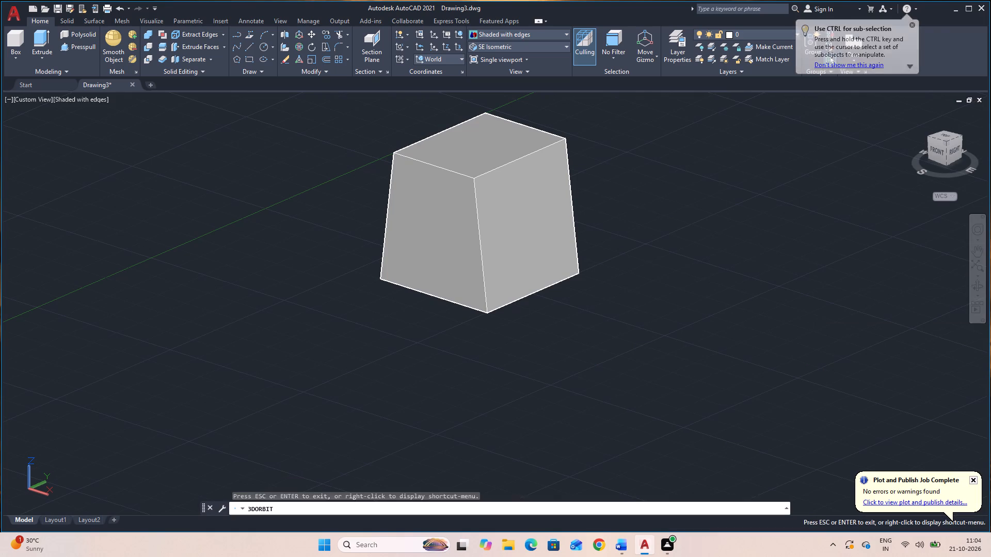
left_click_drag(865, 365, 854, 289)
left_click_drag(813, 371, 828, 363)
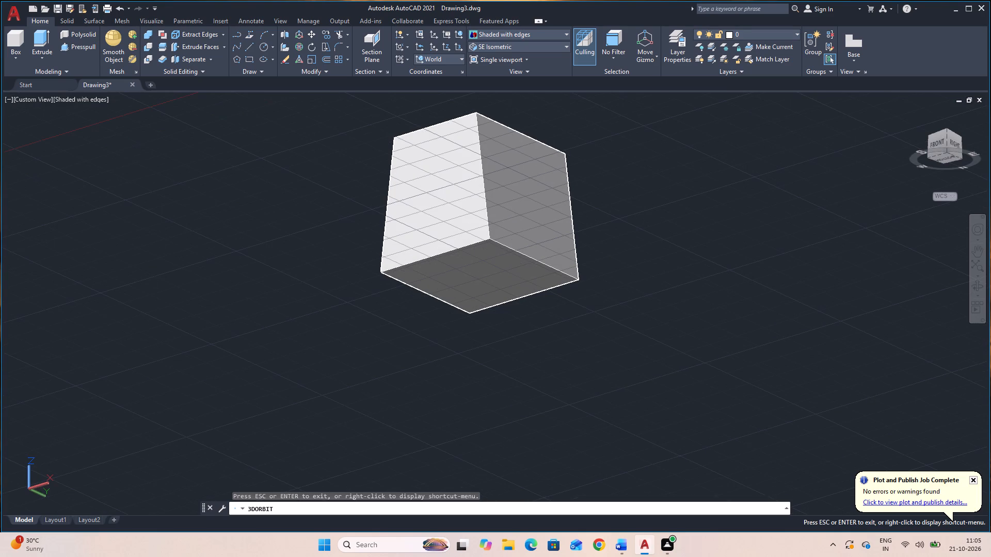
key("Escape")
left_click(18, 36)
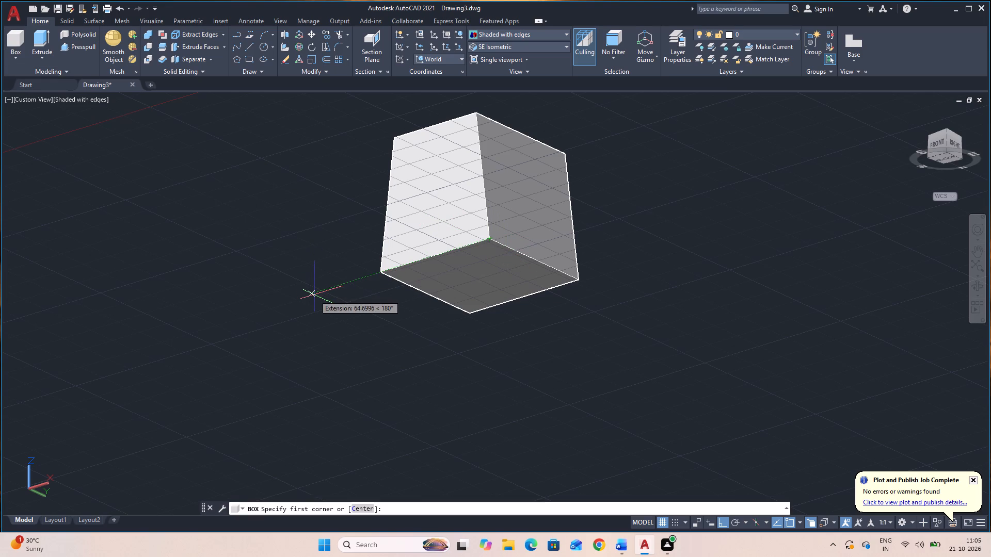
key("5")
key("Return")
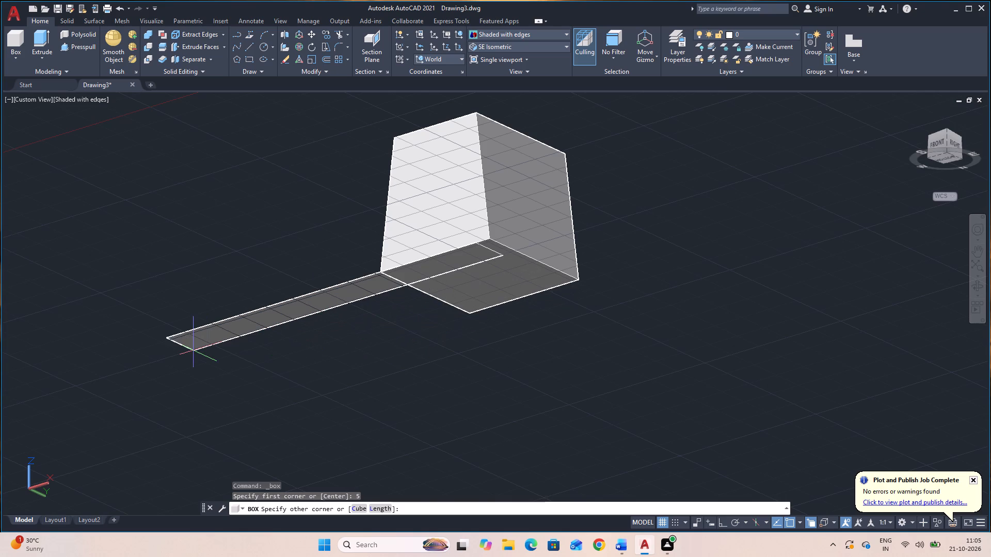
type("L")
key("space")
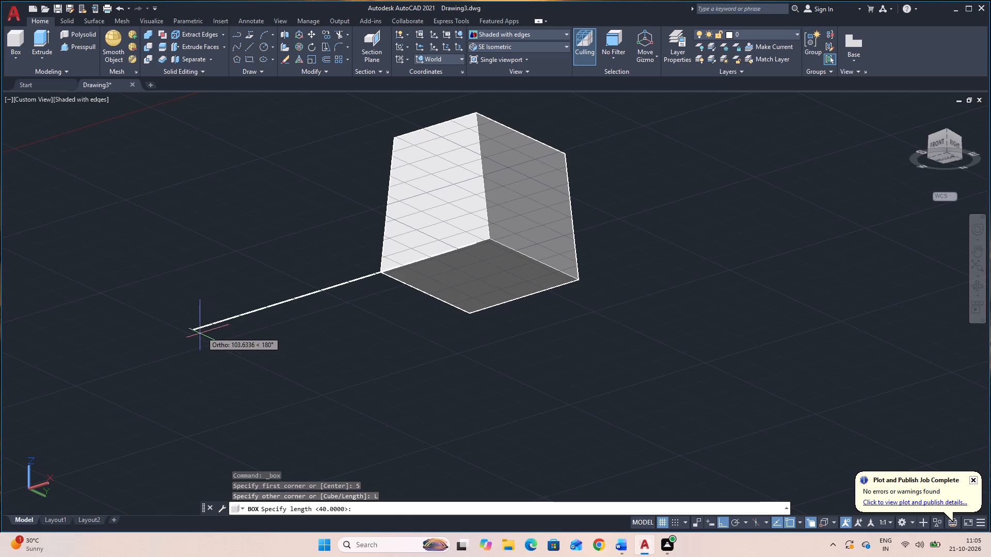
type("10")
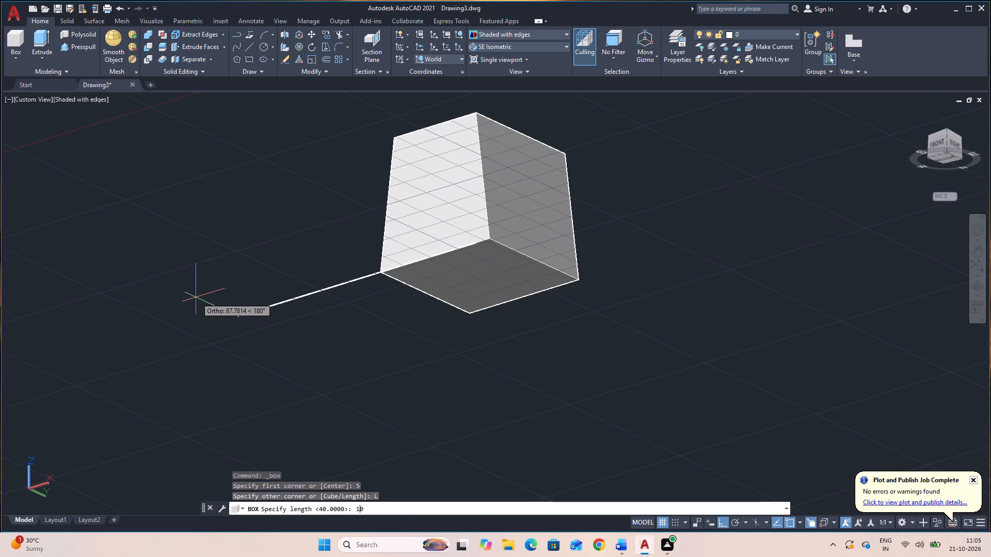
key("Return")
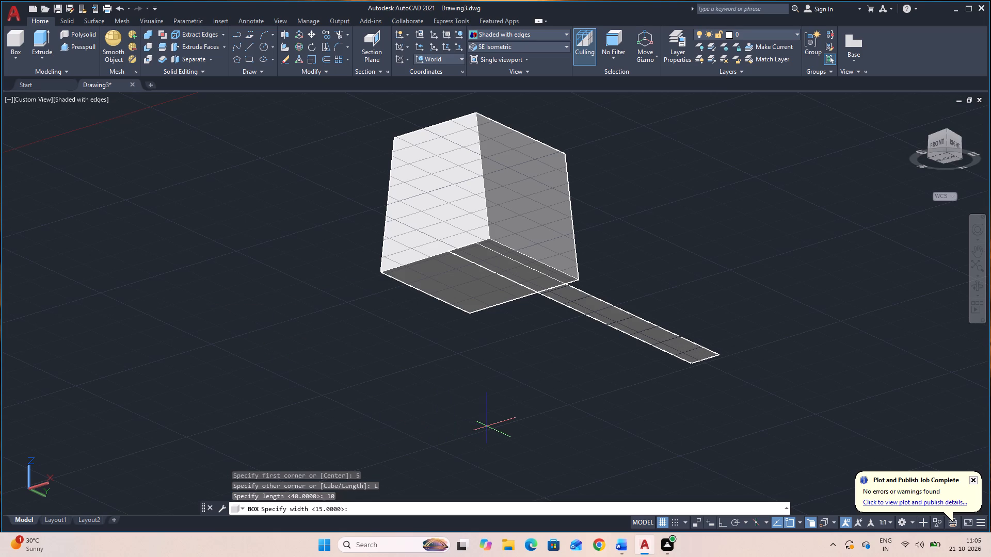
type("40")
key("Return")
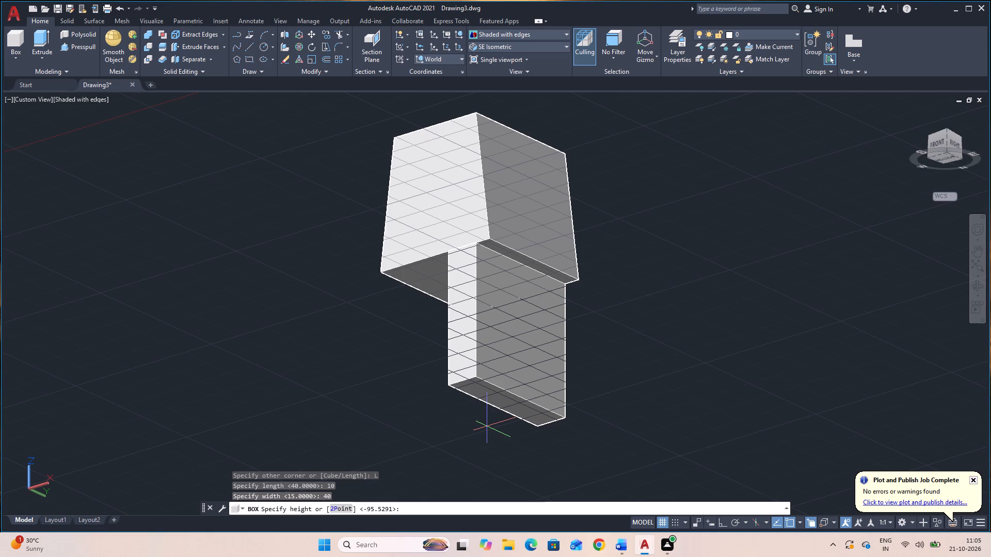
type("25")
key("Return")
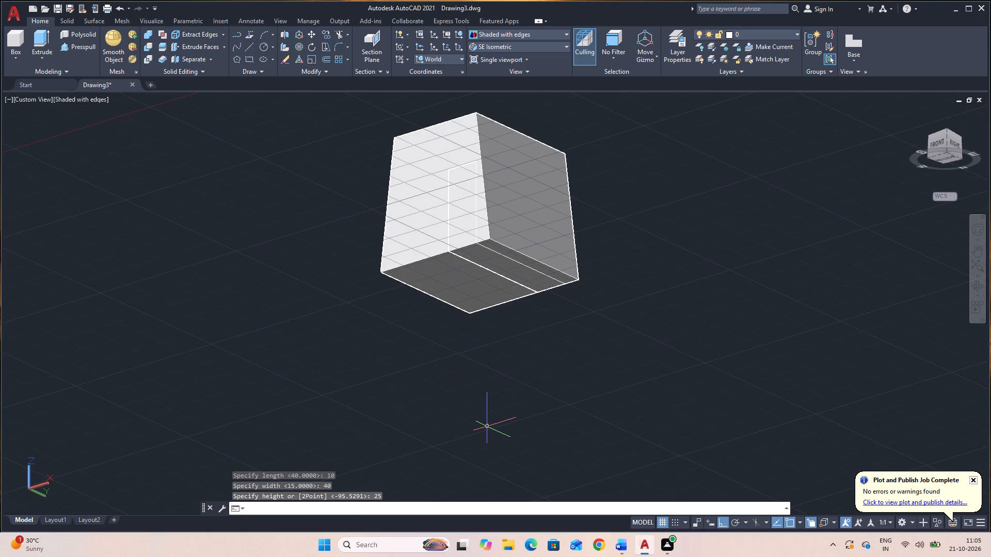
Move the new box 25 units straight down so it hangs below the tapered block's base.
left_click(490, 264)
left_click(529, 316)
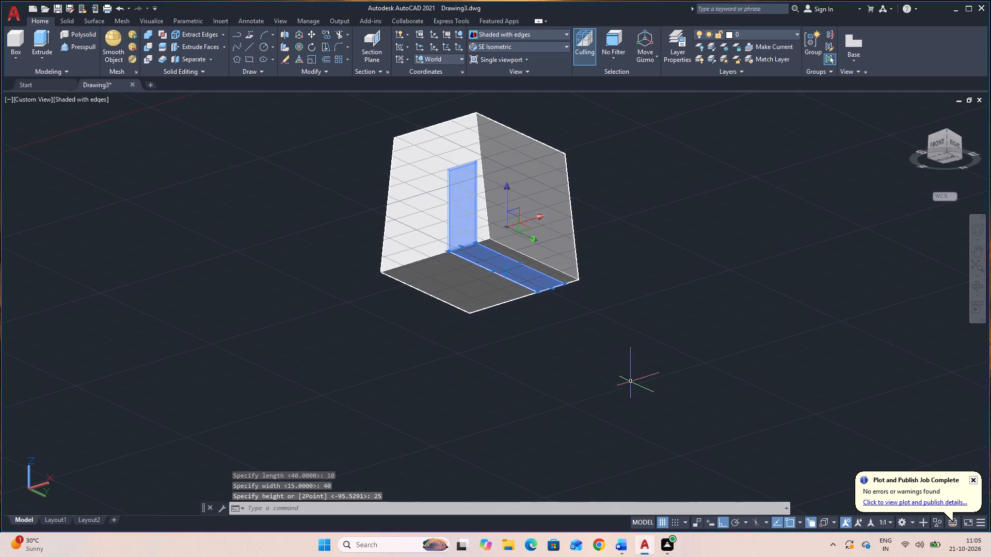
type("M")
key("space")
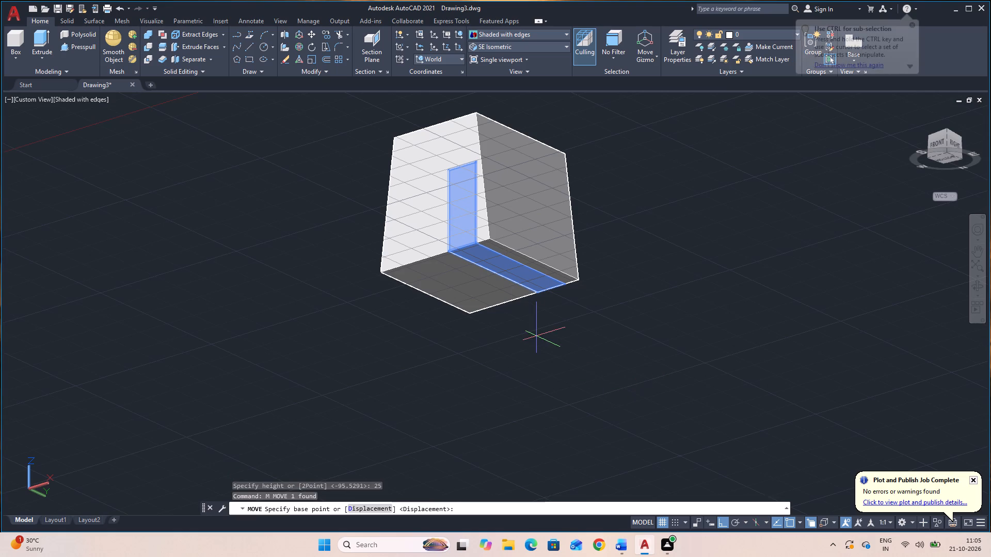
left_click(477, 244)
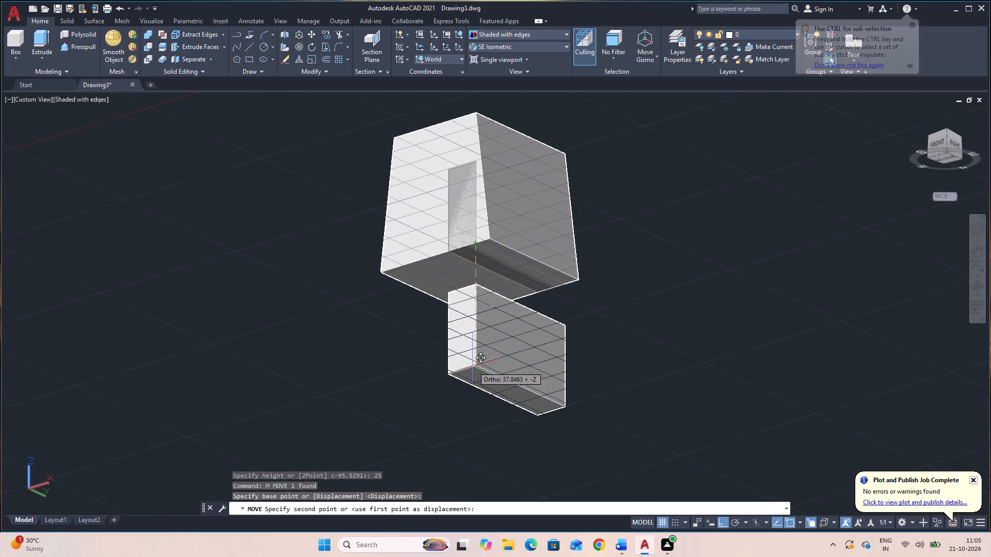
type("25")
key("Return")
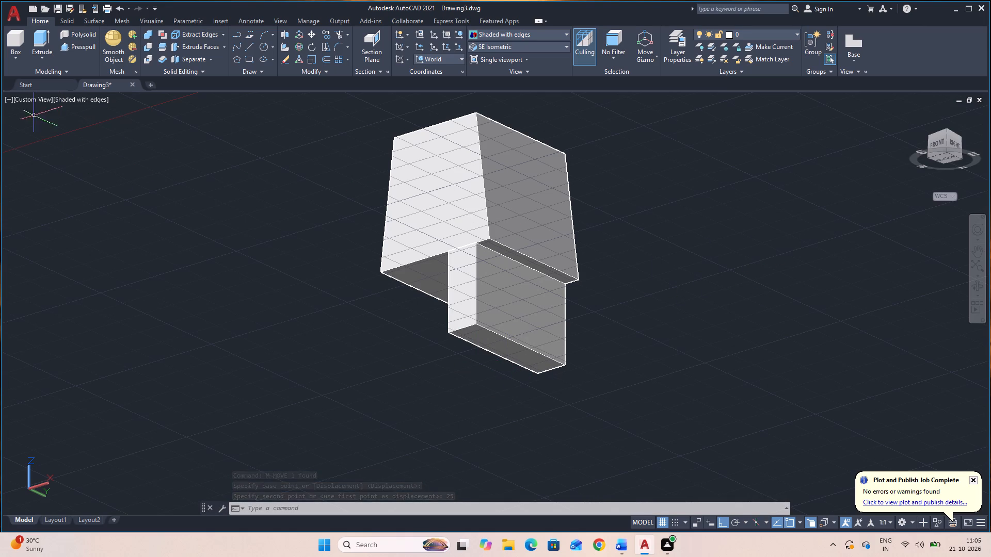
Create a radius 15 cylinder centred on the midpoint of the box's bottom right edge, its axis running 10 units through the box's thickness.
left_click(11, 56)
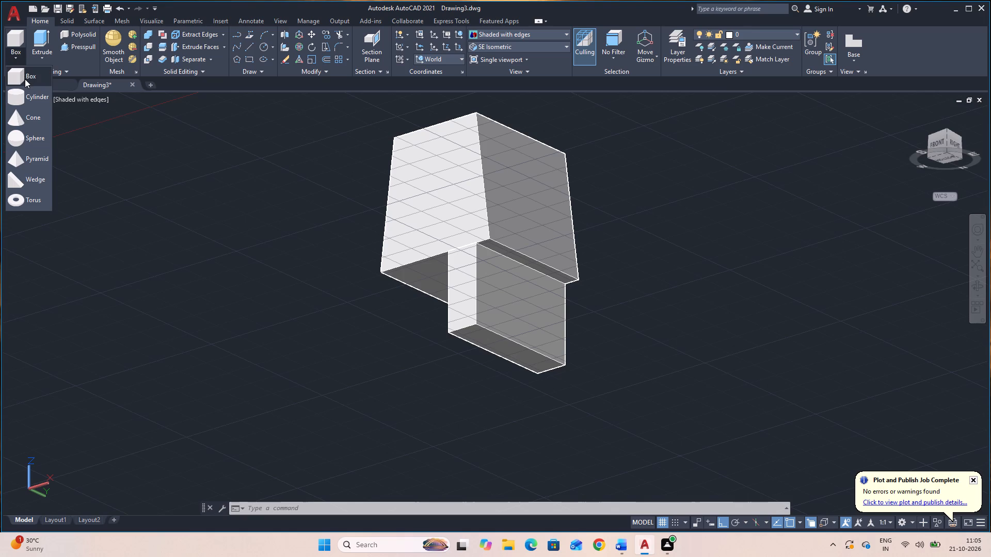
left_click(27, 91)
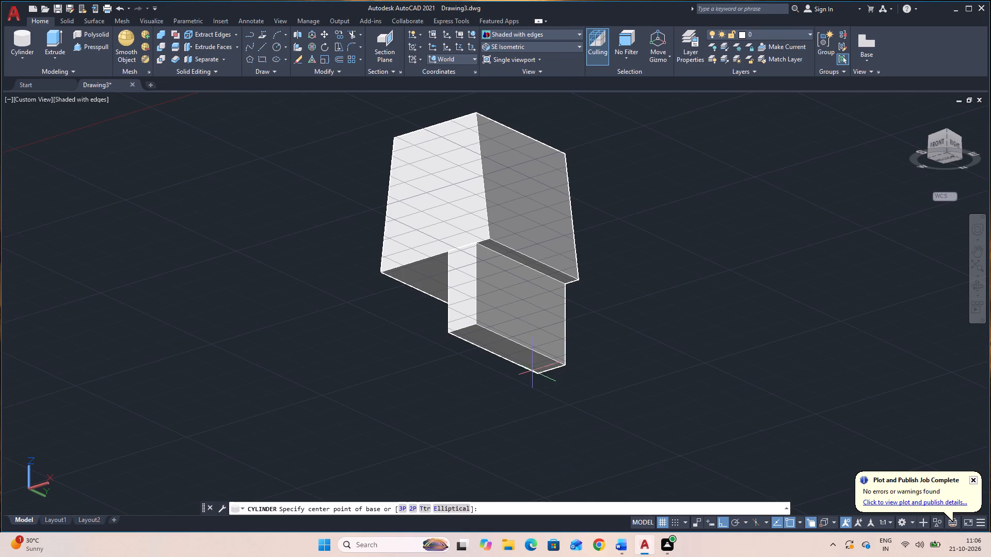
left_click(523, 345)
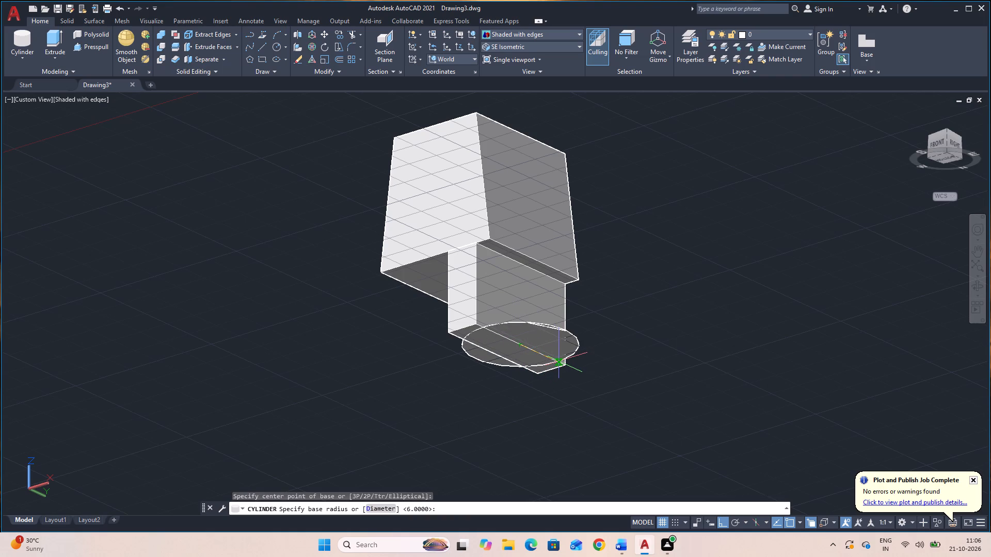
type("15")
key("Return")
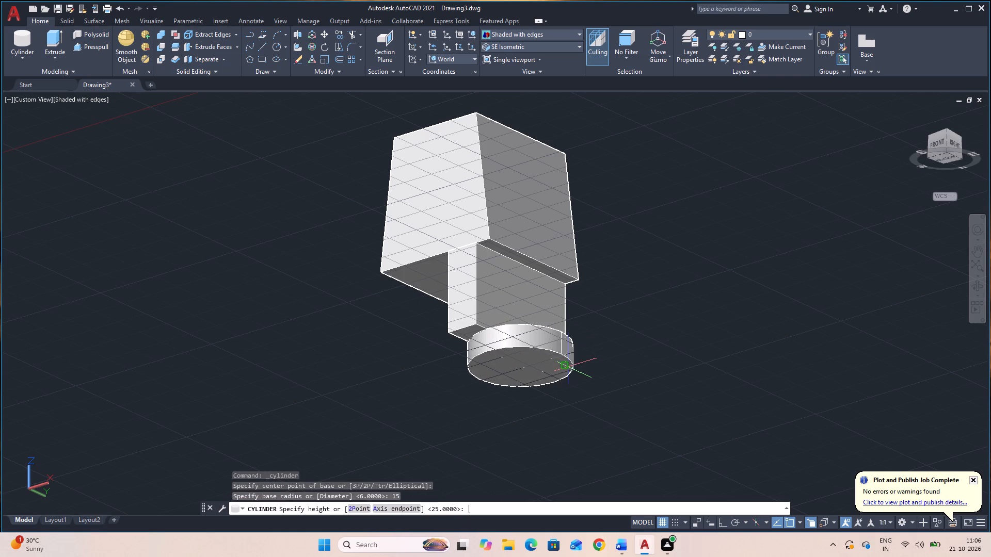
left_click(395, 505)
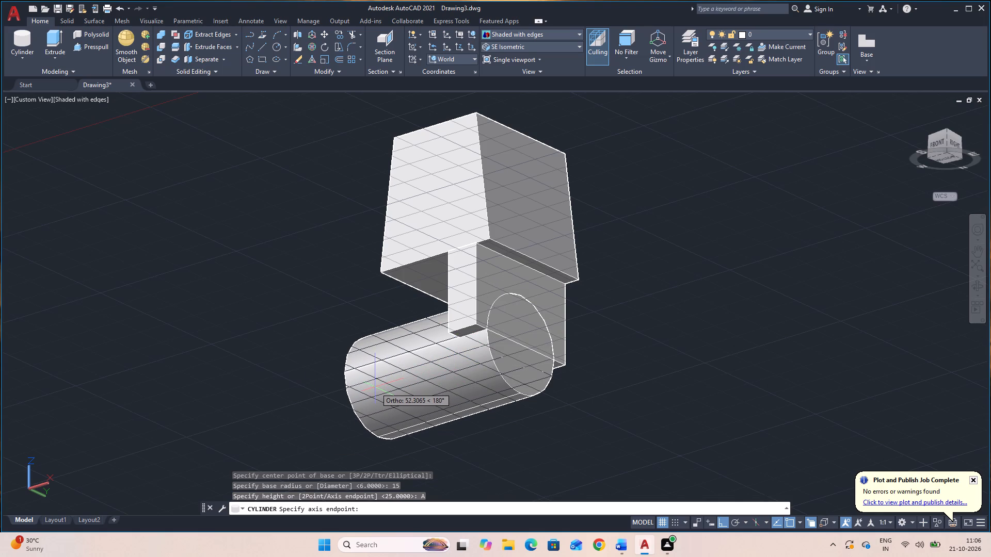
type("10")
key("Return")
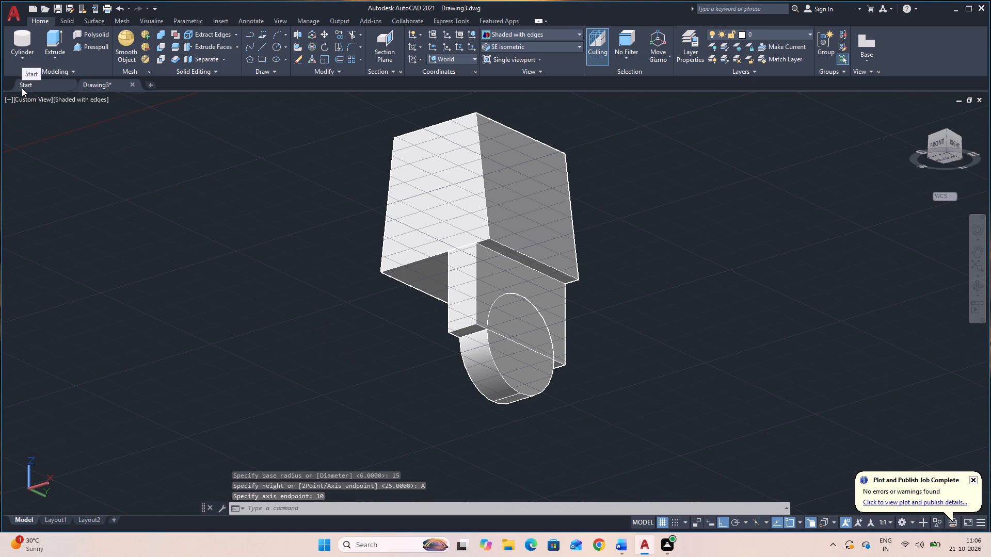
Create a radius 6 cylinder concentric with the radius 15 cylinder, its axis running 10 units through the lug's thickness.
left_click(21, 39)
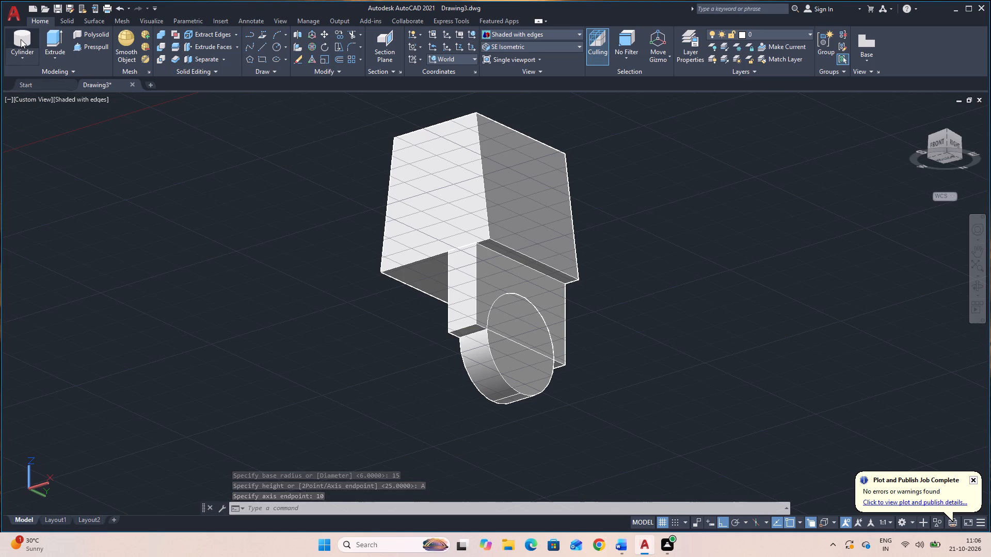
left_click(521, 348)
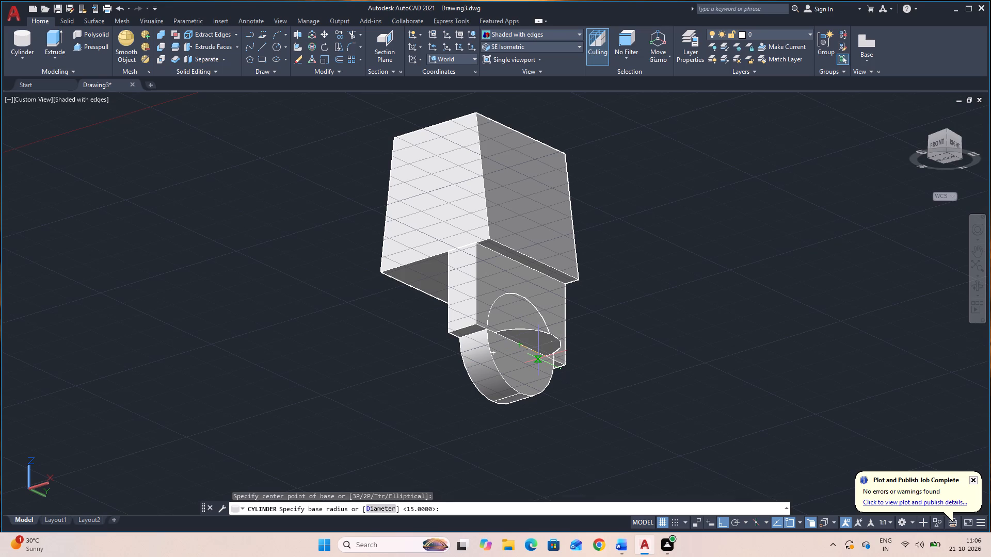
key("6")
key("Return")
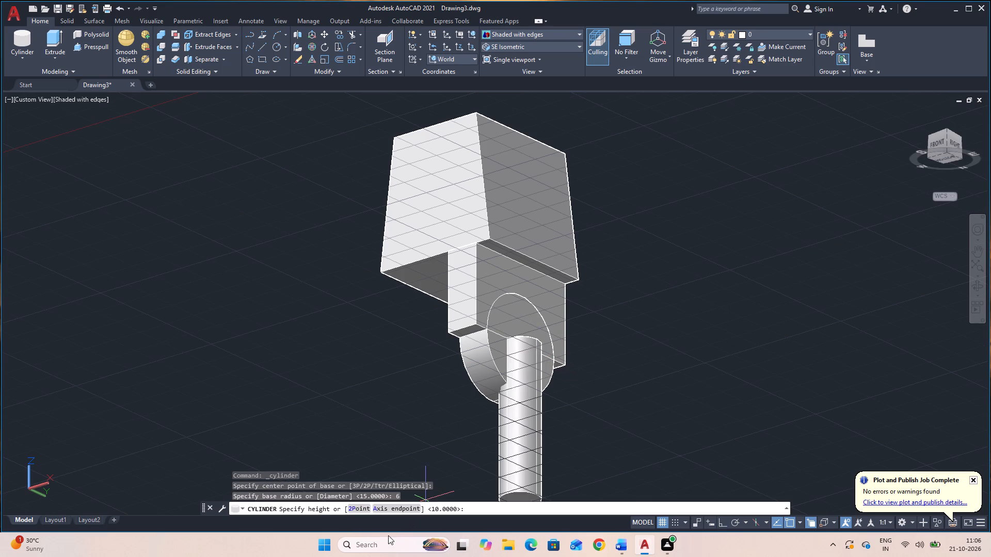
left_click(389, 512)
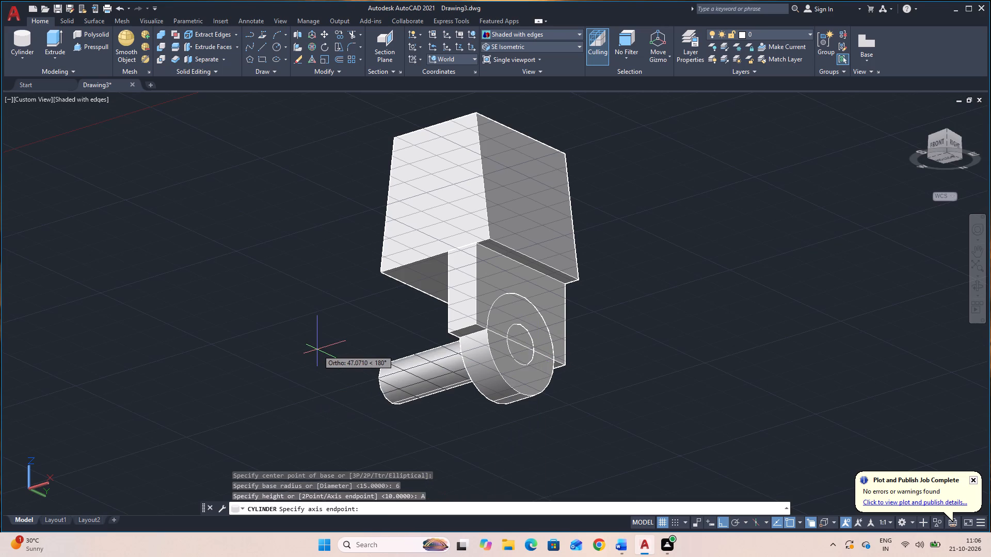
type("10")
key("Return")
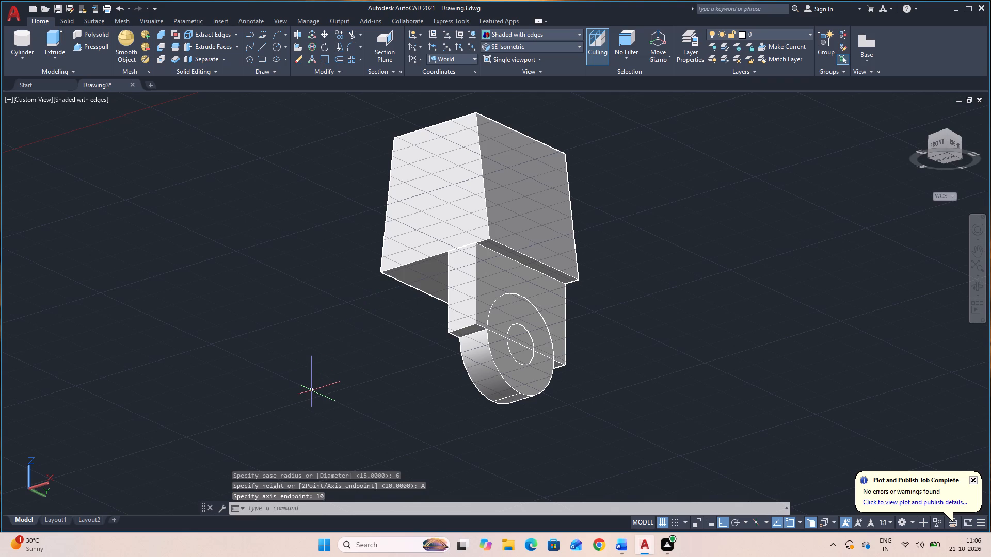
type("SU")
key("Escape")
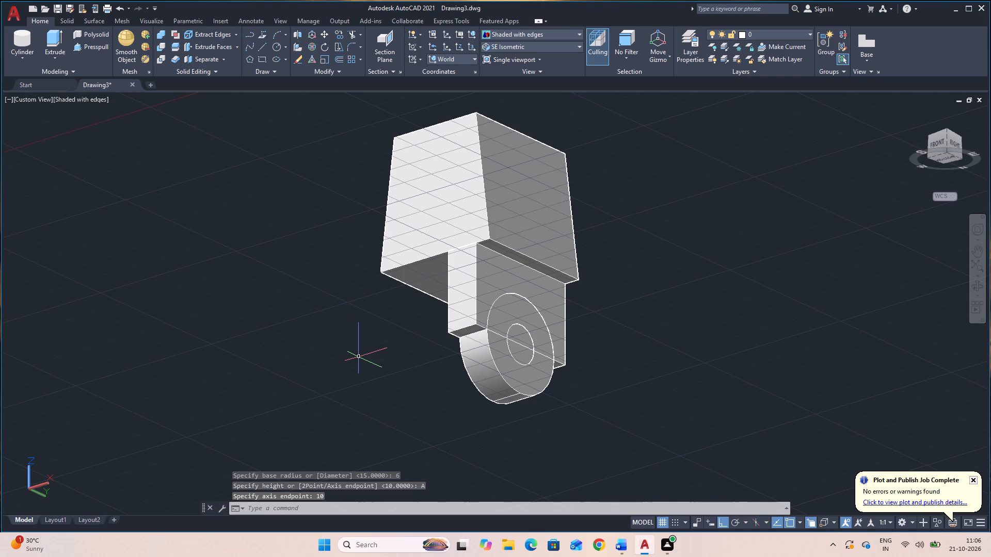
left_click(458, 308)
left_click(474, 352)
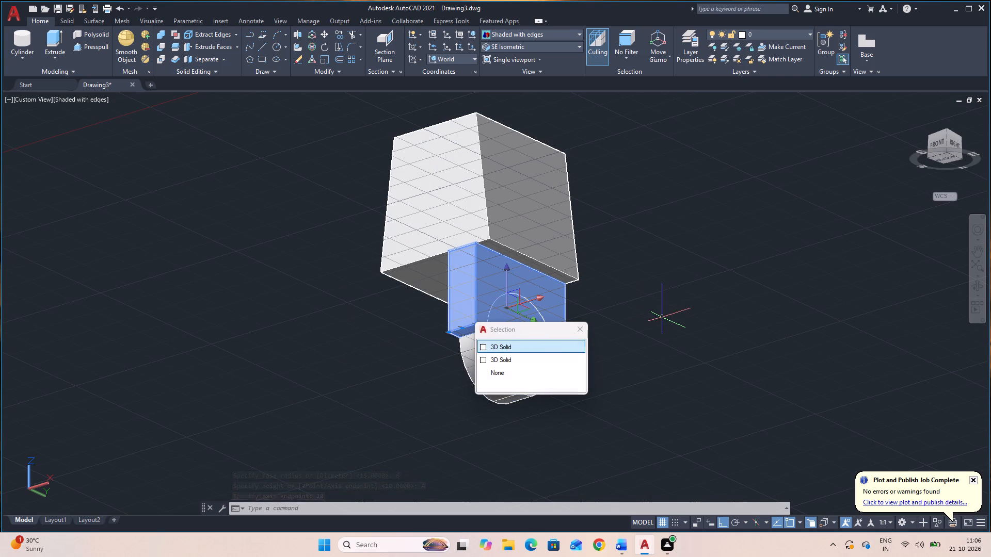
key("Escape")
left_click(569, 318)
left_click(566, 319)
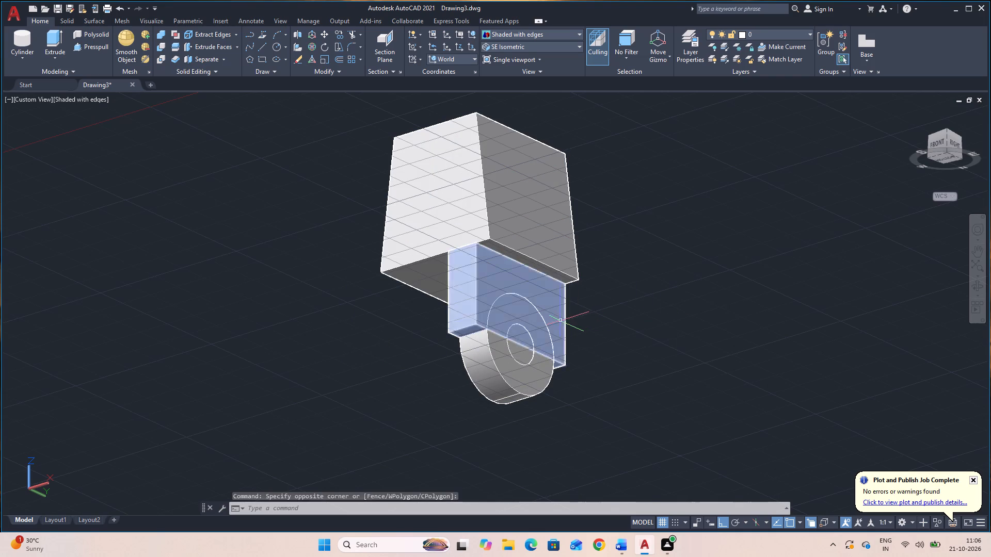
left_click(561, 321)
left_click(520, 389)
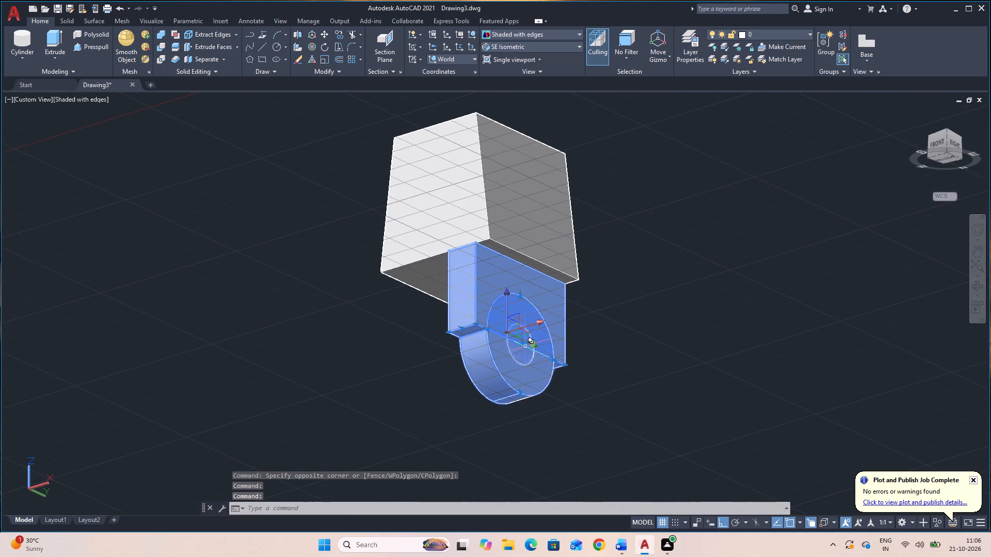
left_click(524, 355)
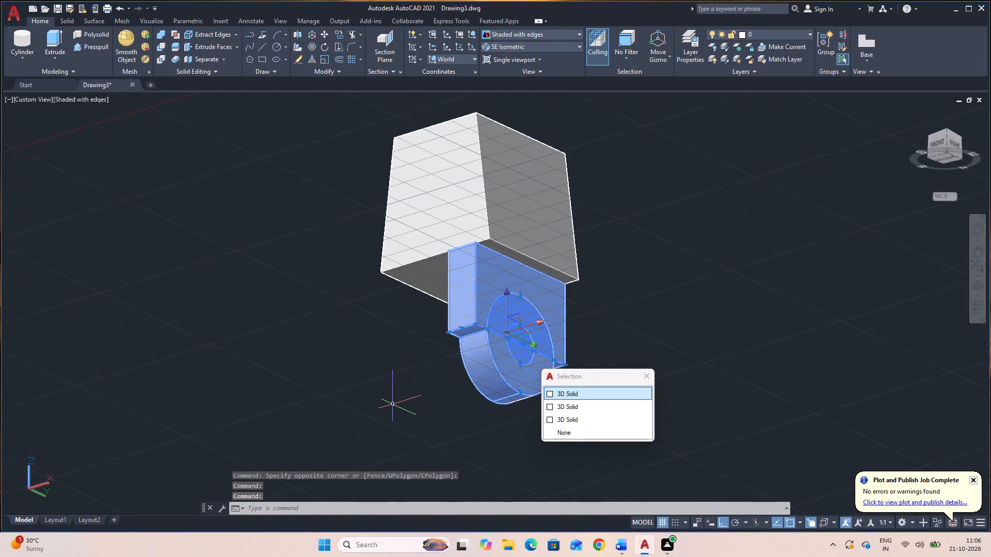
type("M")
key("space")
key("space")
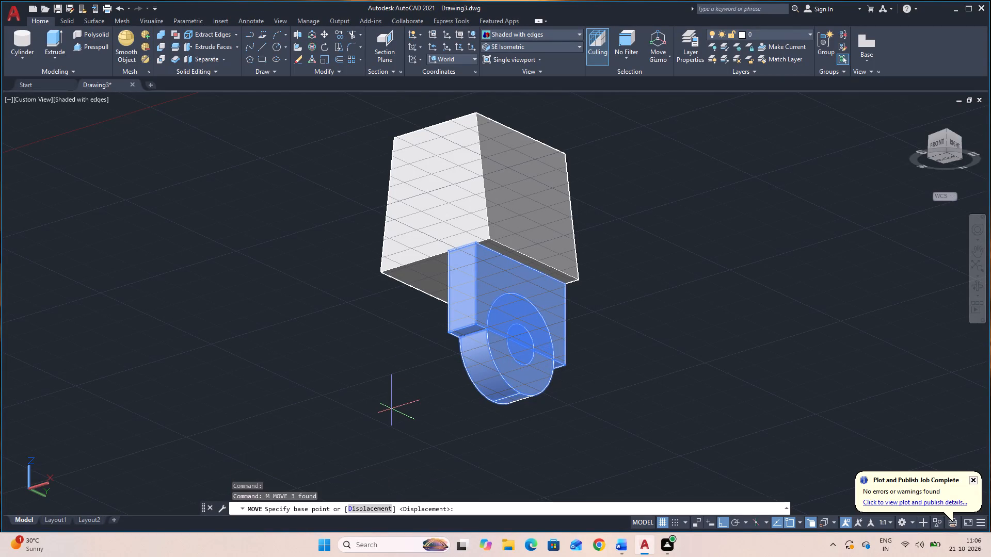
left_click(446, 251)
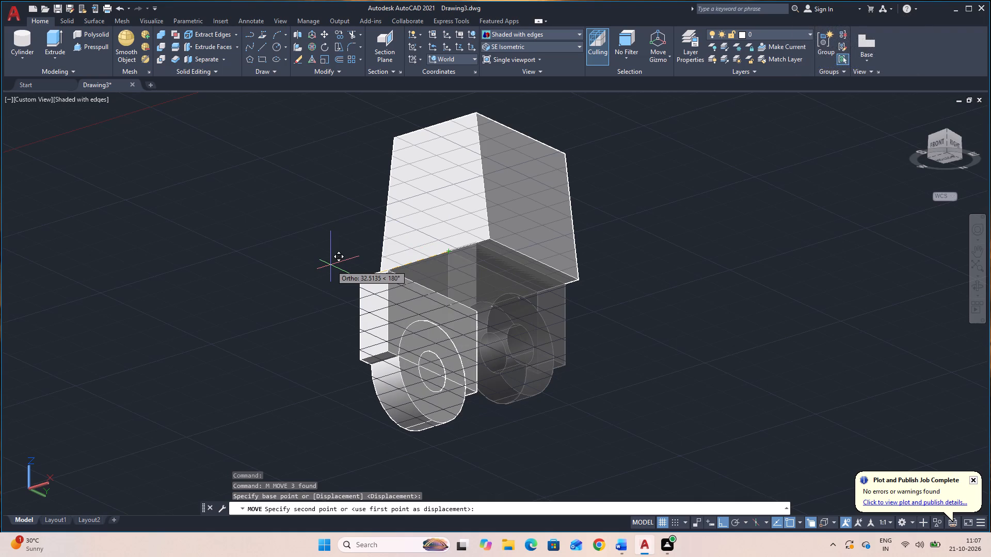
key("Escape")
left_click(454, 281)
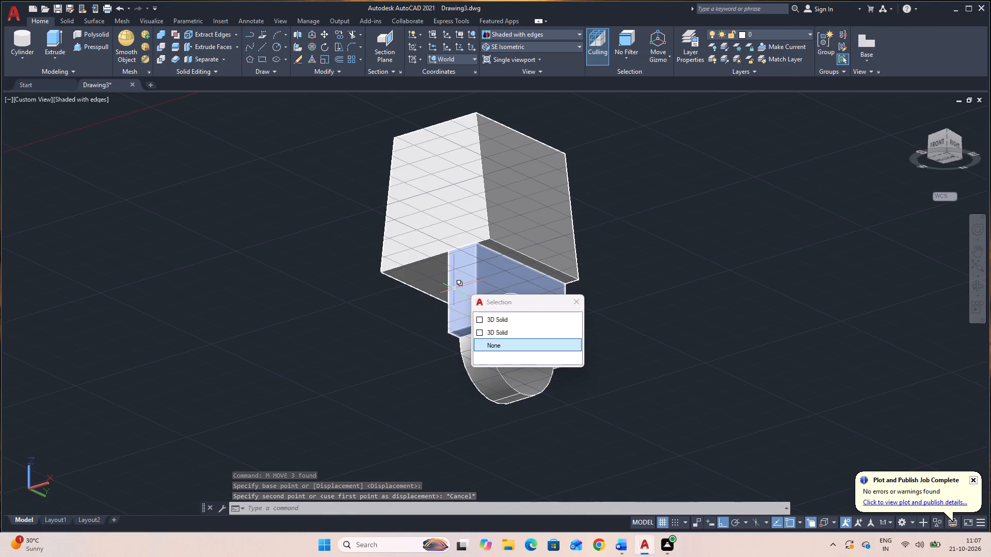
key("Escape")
Copy the lug box and both cylinders from the box's upper front-left corner, placing copies 10 and 20 units away in negative X.
left_click(461, 296)
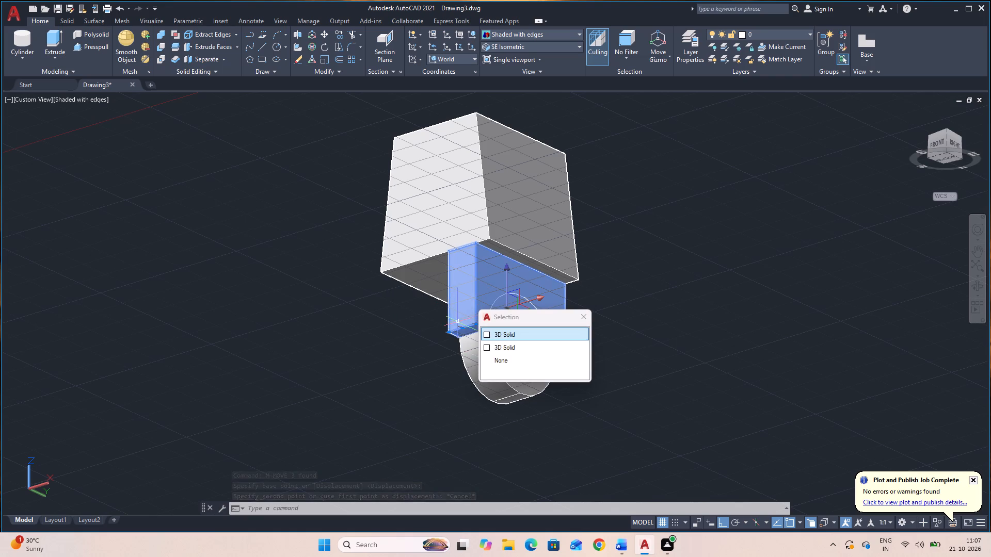
left_click(493, 396)
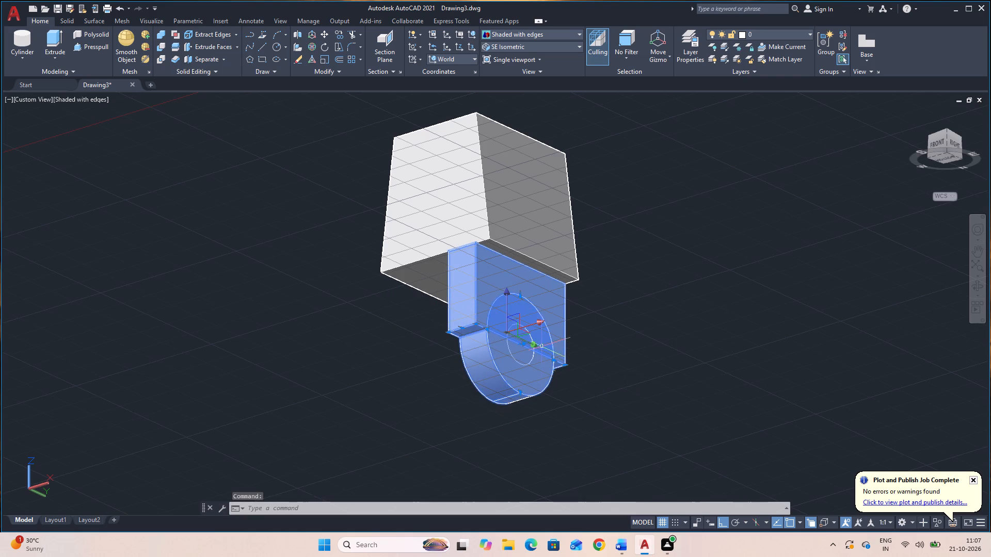
left_click(524, 355)
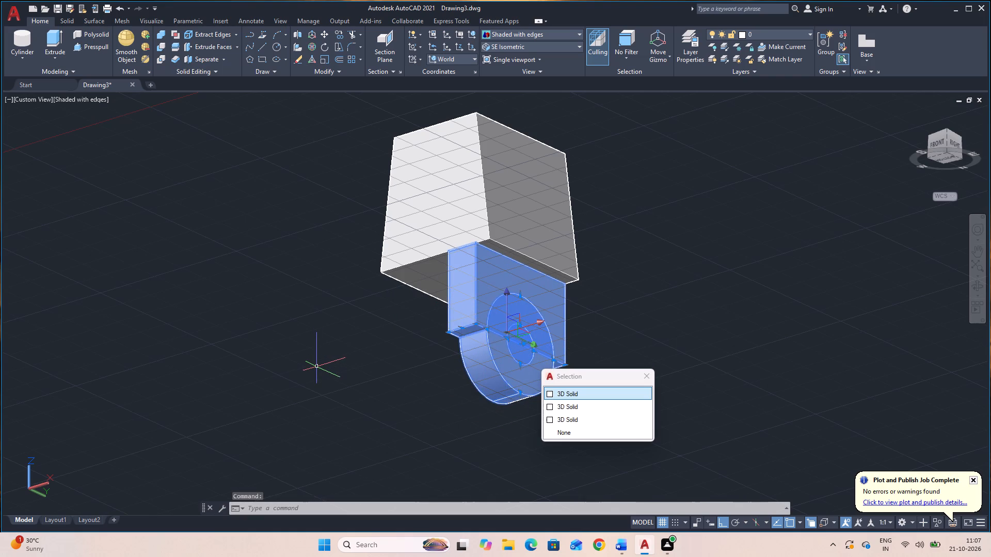
type("CO")
key("space")
key("space")
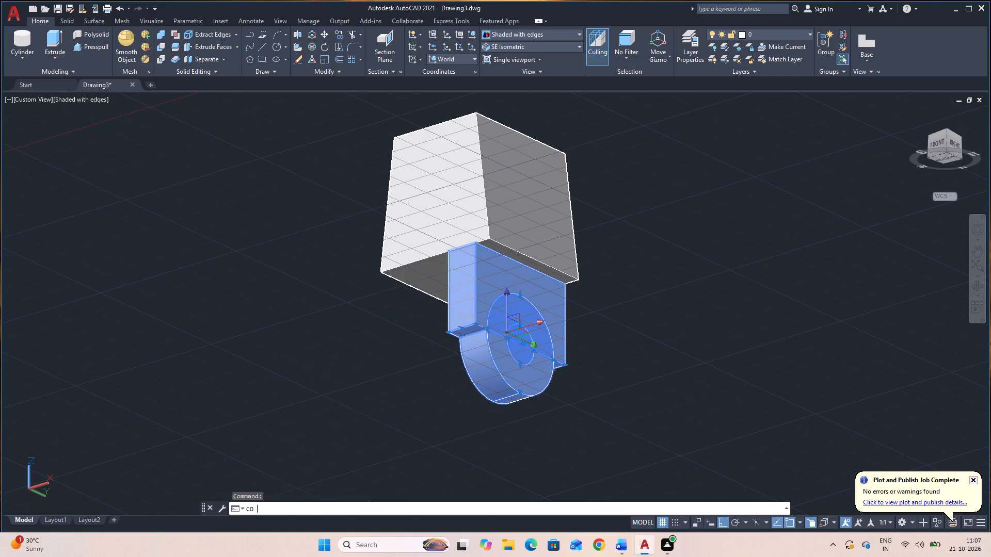
left_click(447, 252)
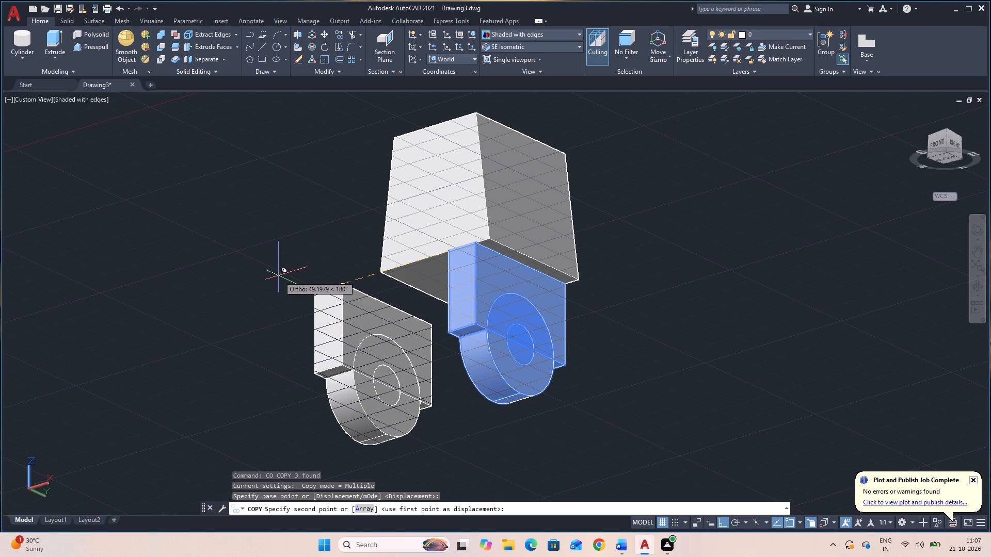
type("10")
key("Return")
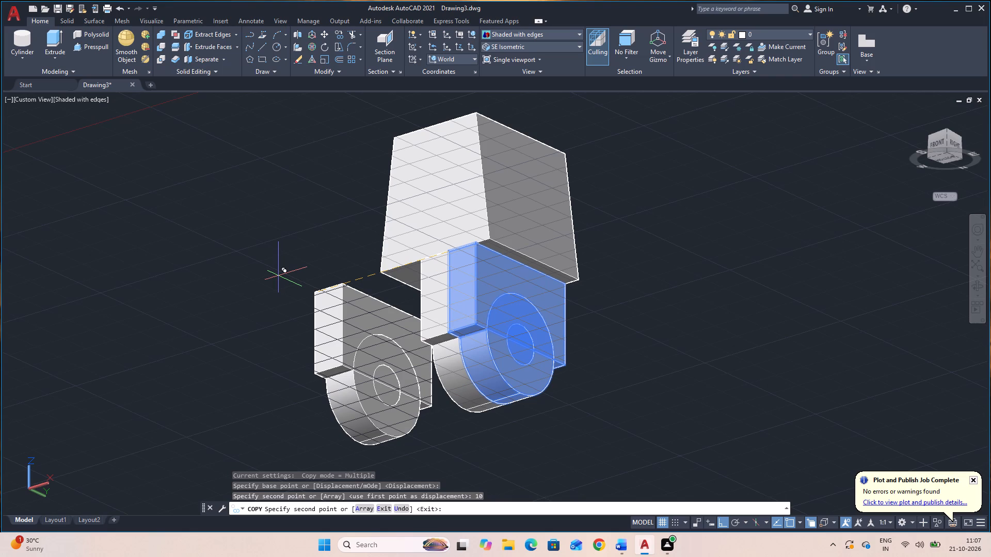
type("20")
key("Return")
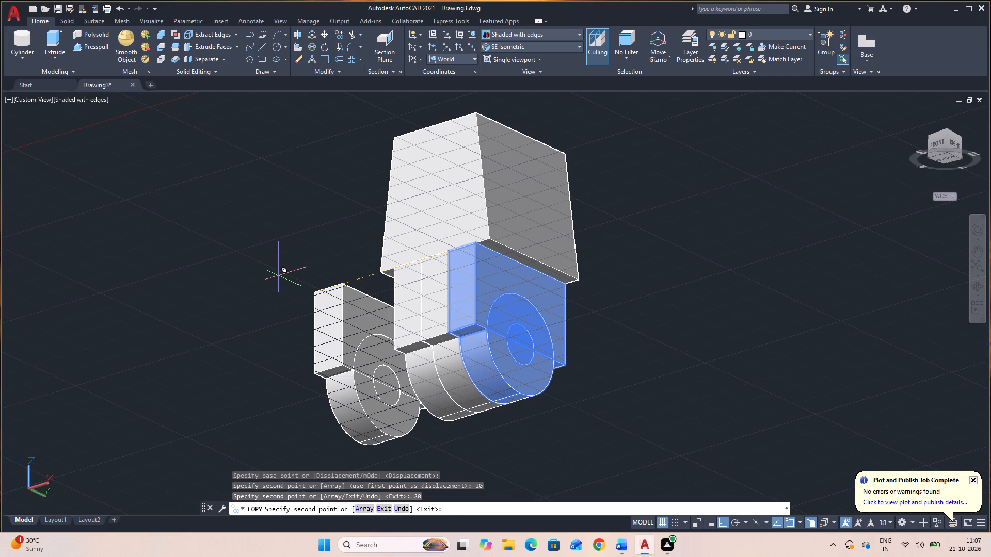
Undo both lug copies and place a single copy 20 units away in the negative X direction instead.
key("ctrl+z")
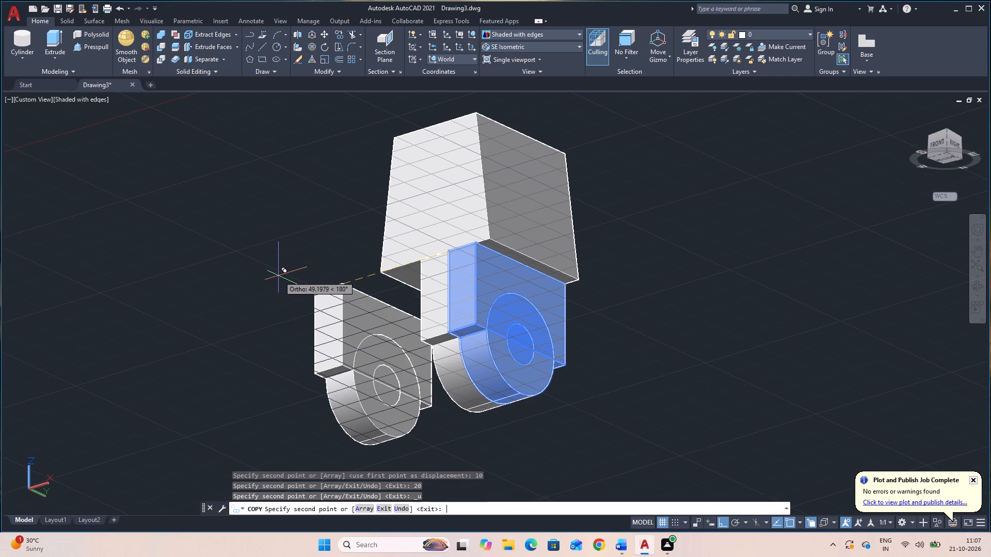
key("ctrl+z")
type("20")
key("Return")
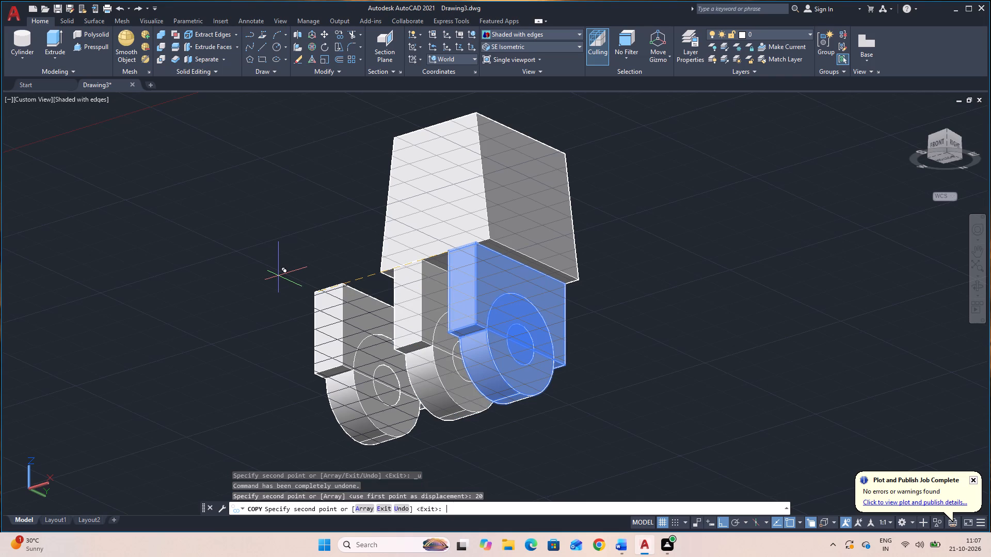
key("Escape")
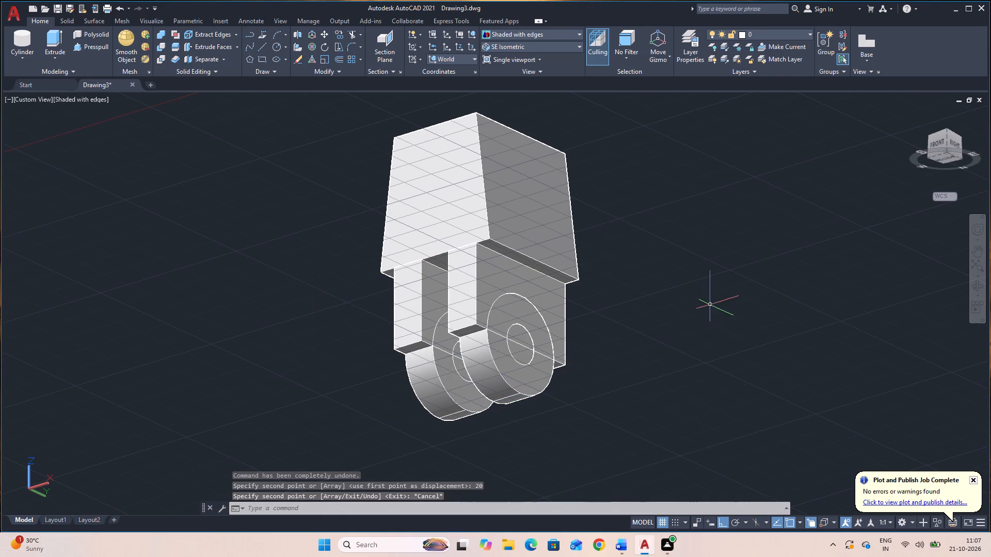
Examine the tapered block and the two hanging lugs from several sides.
left_click(977, 288)
left_click_drag(794, 352, 908, 364)
left_click_drag(792, 380, 822, 351)
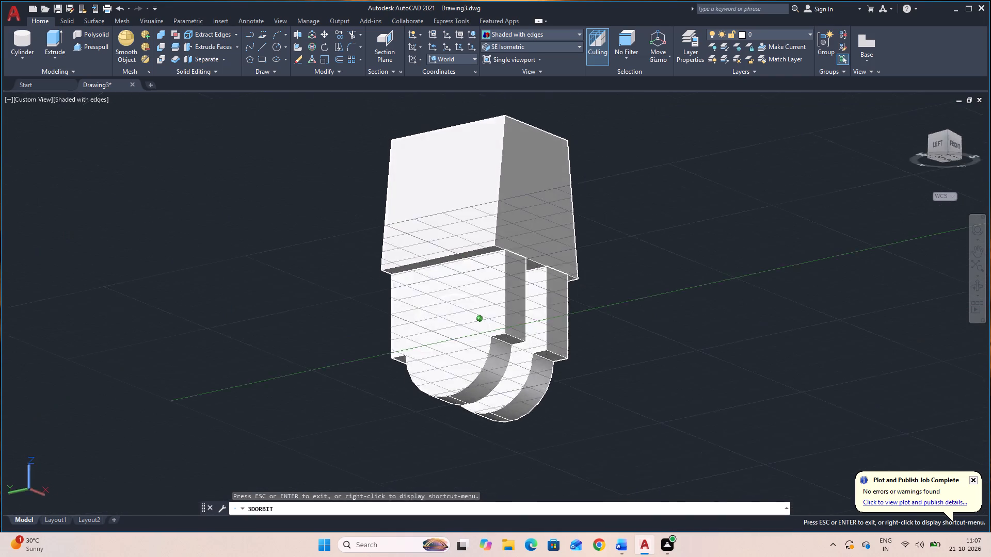
left_click_drag(822, 351, 636, 397)
left_click_drag(633, 390, 632, 406)
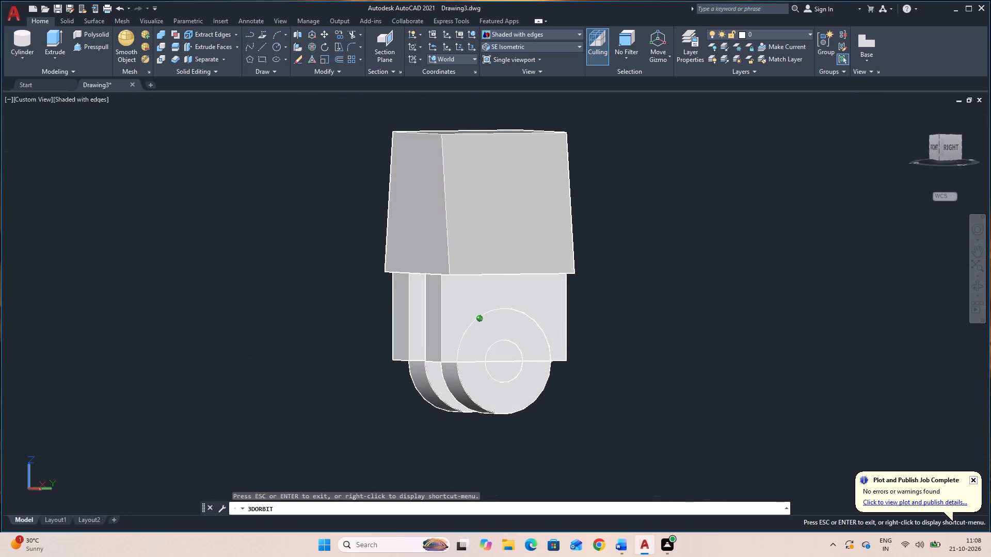
left_click_drag(632, 406, 644, 413)
left_click_drag(647, 376, 714, 401)
left_click_drag(714, 401, 701, 402)
key("Escape")
Subtract the two radius 6 cylinders from the tapered block, both lug boxes and both radius 15 cylinders.
type("SU")
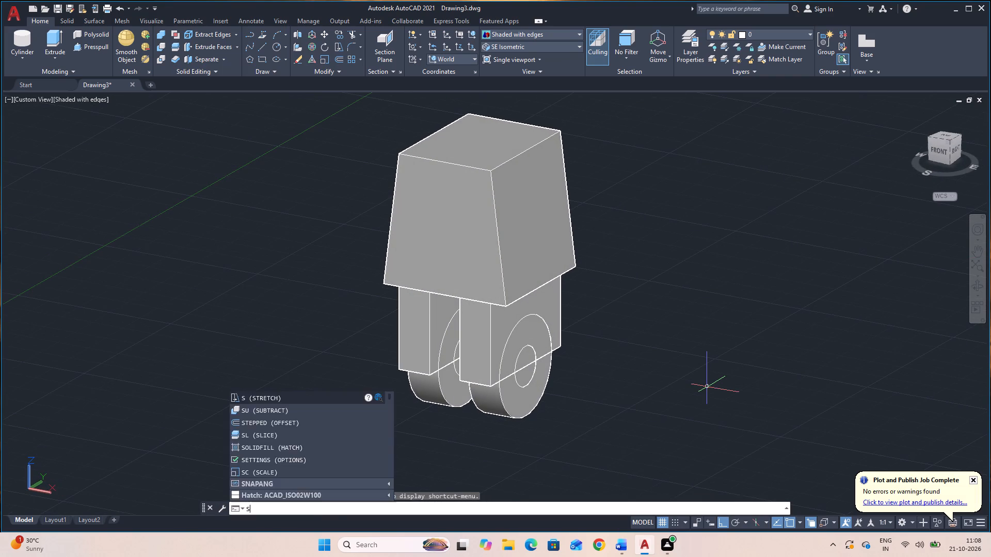
key("space")
left_click(485, 187)
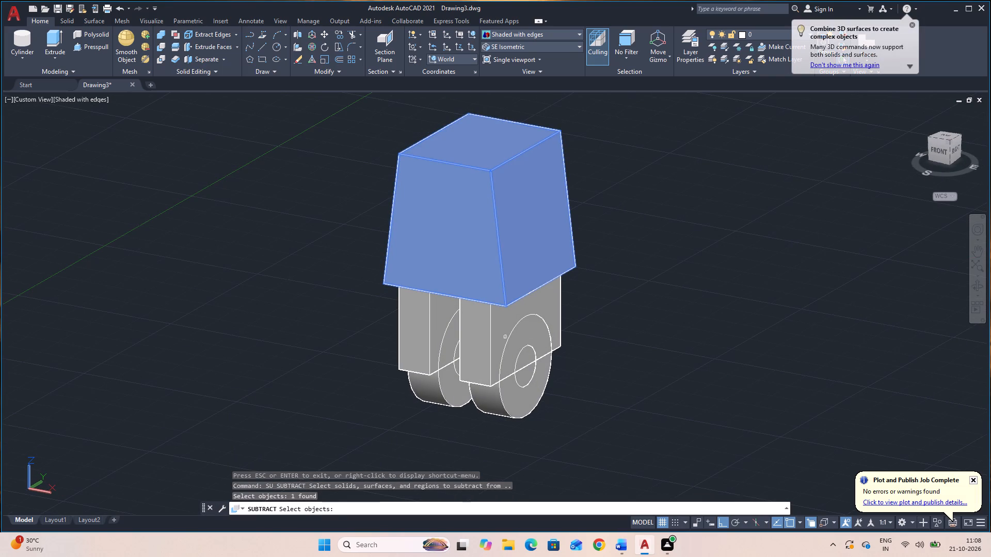
left_click(495, 331)
left_click(490, 404)
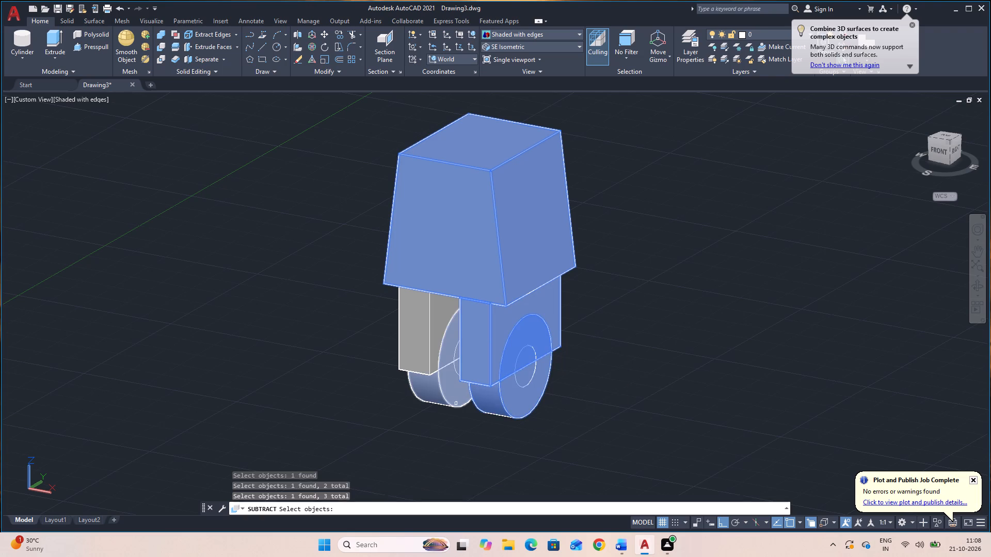
left_click(417, 317)
left_click(429, 398)
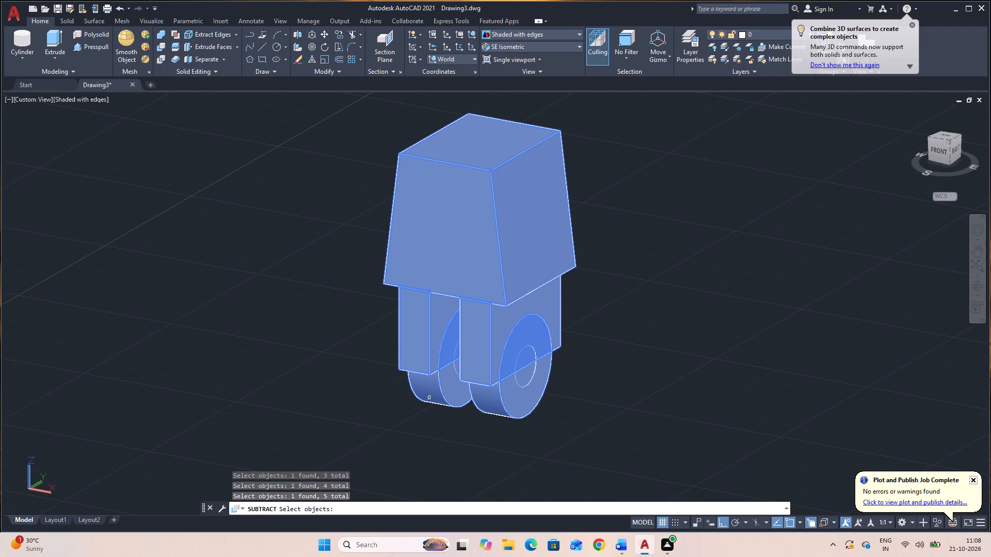
key("space")
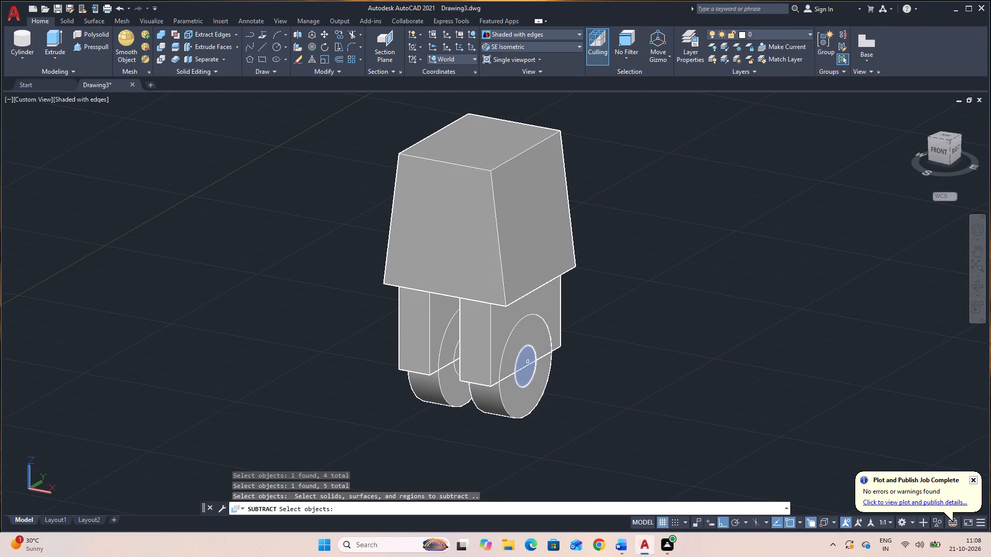
left_click(528, 362)
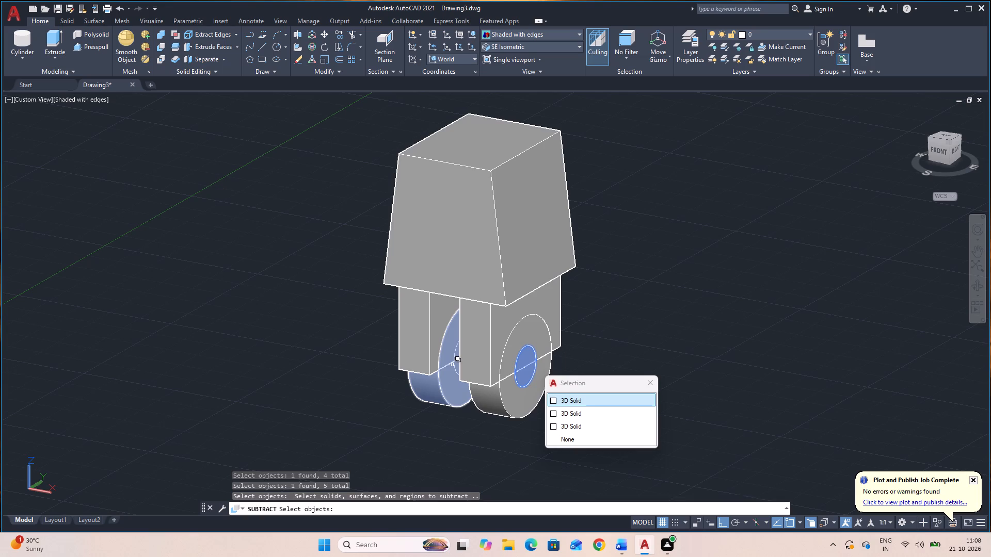
scroll(453, 365, "up", 3)
left_click(461, 363)
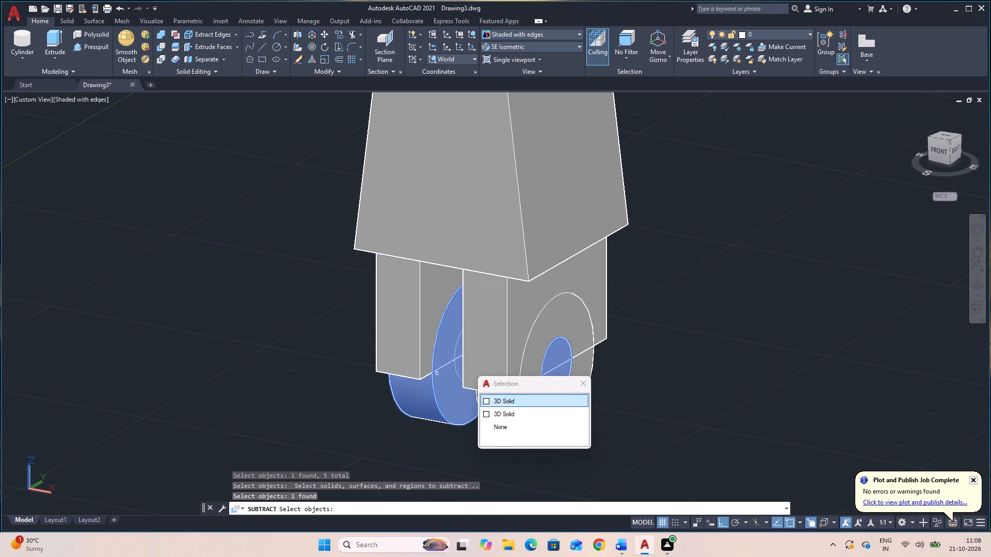
left_click(439, 374, "shift")
left_click(459, 366)
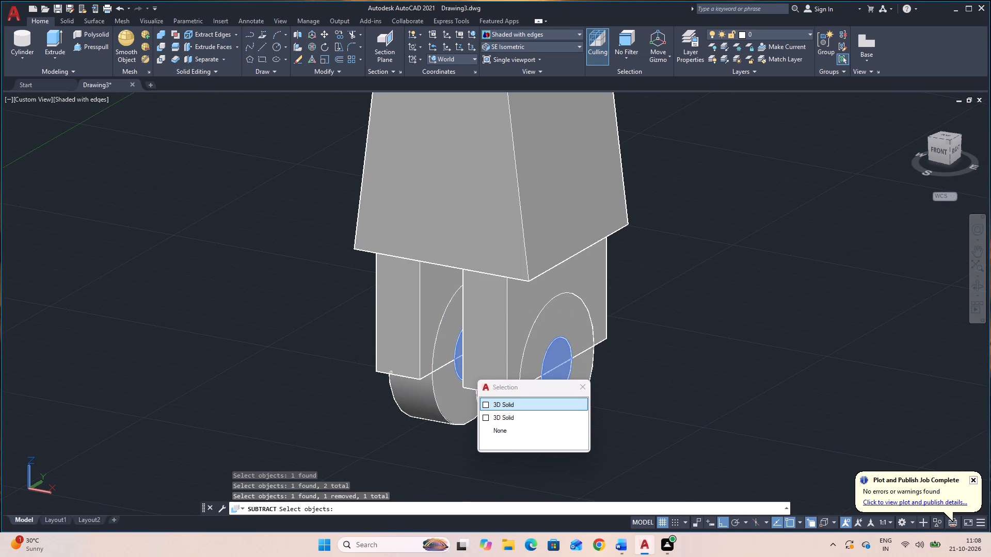
key("space")
key("space")
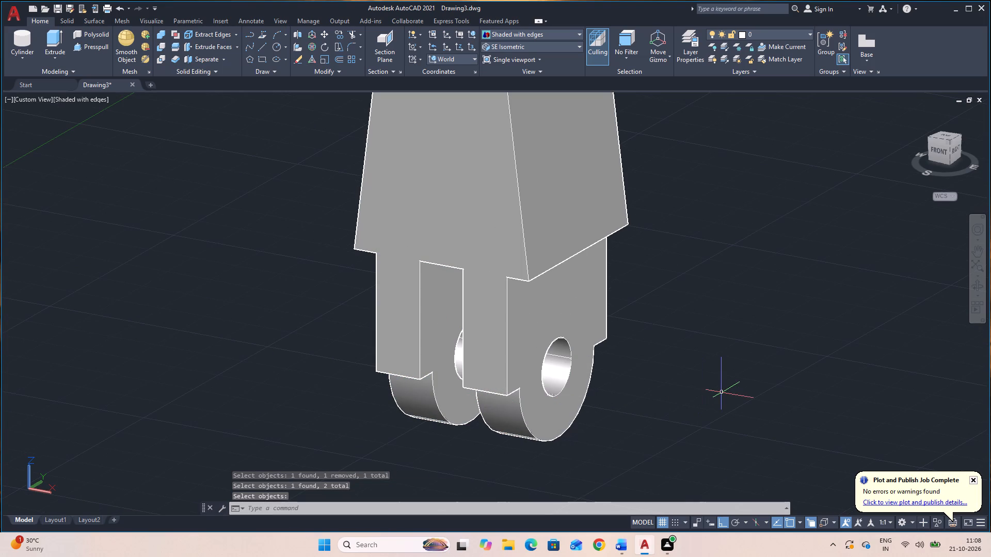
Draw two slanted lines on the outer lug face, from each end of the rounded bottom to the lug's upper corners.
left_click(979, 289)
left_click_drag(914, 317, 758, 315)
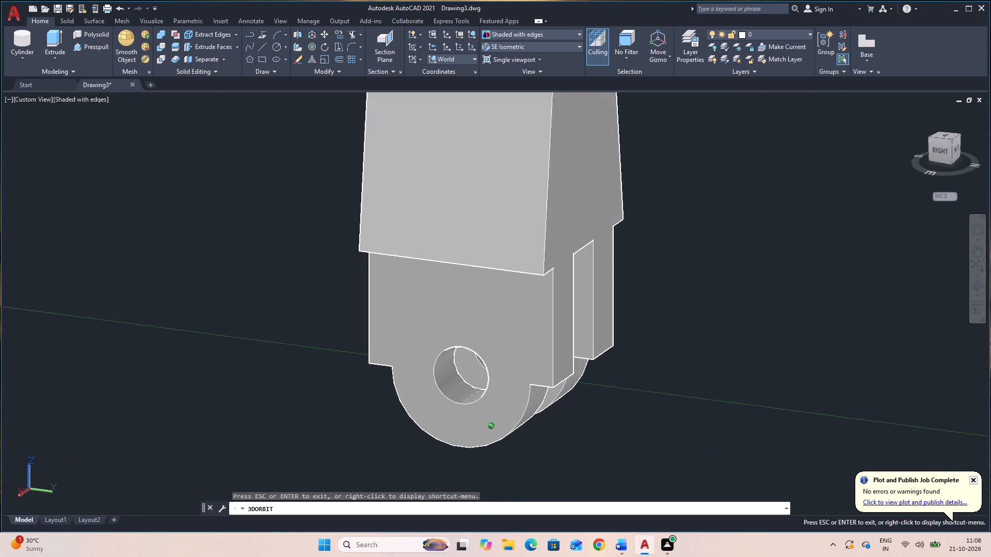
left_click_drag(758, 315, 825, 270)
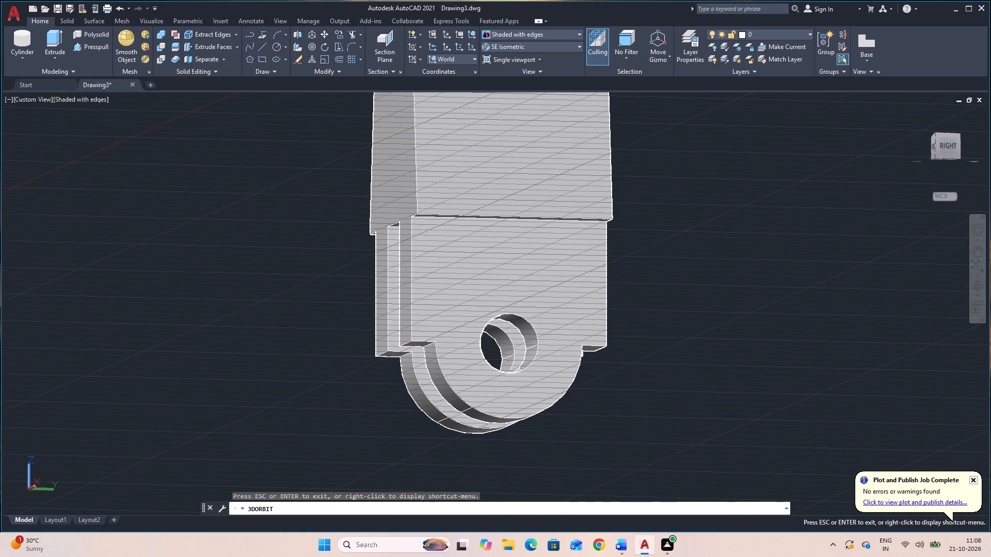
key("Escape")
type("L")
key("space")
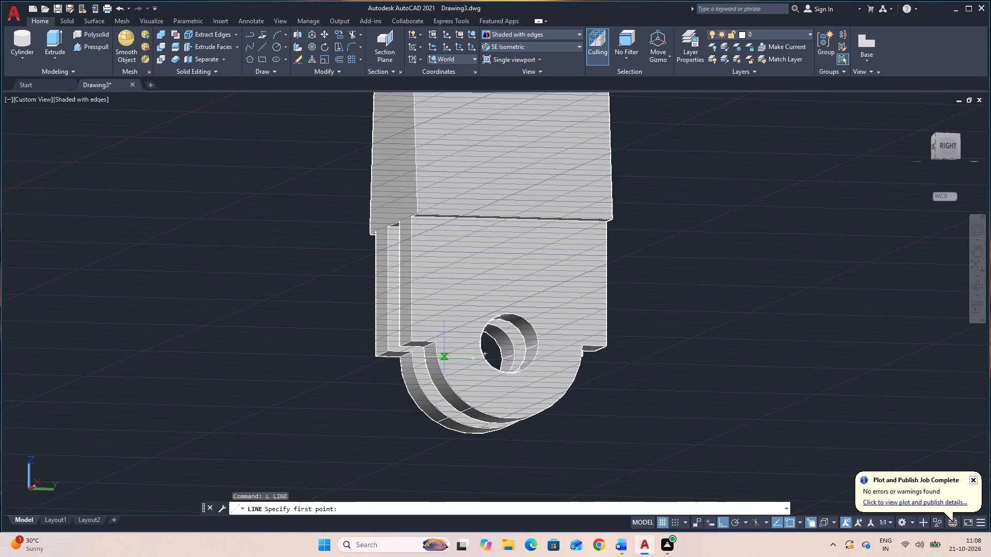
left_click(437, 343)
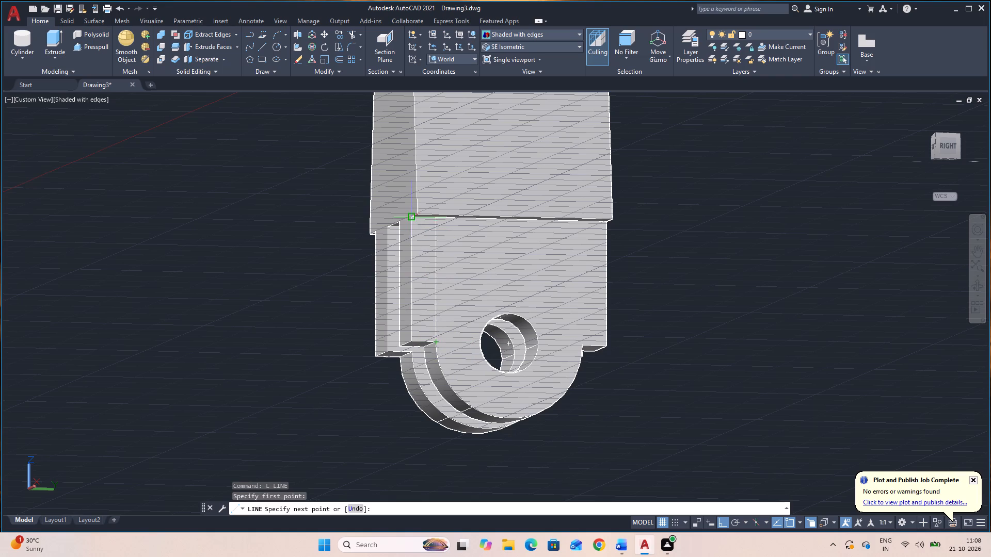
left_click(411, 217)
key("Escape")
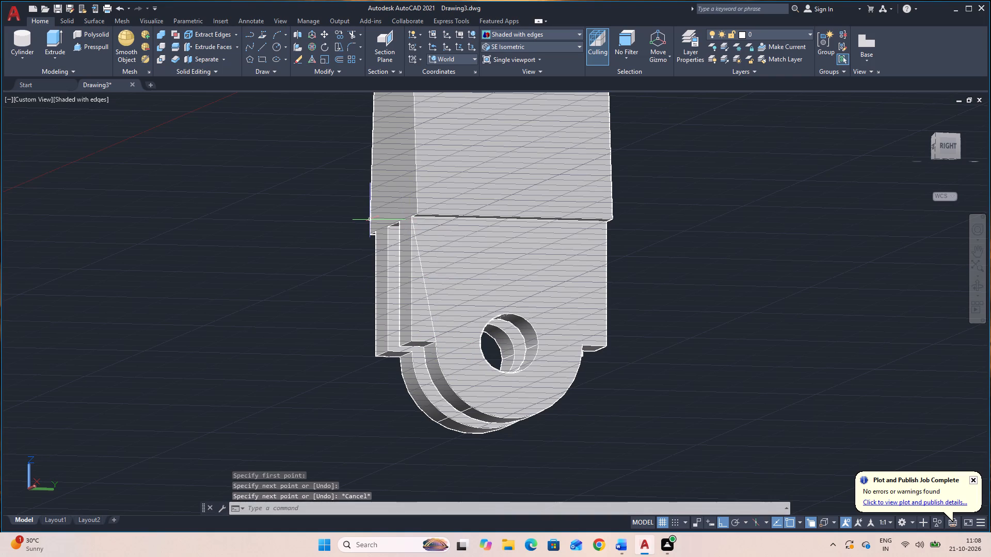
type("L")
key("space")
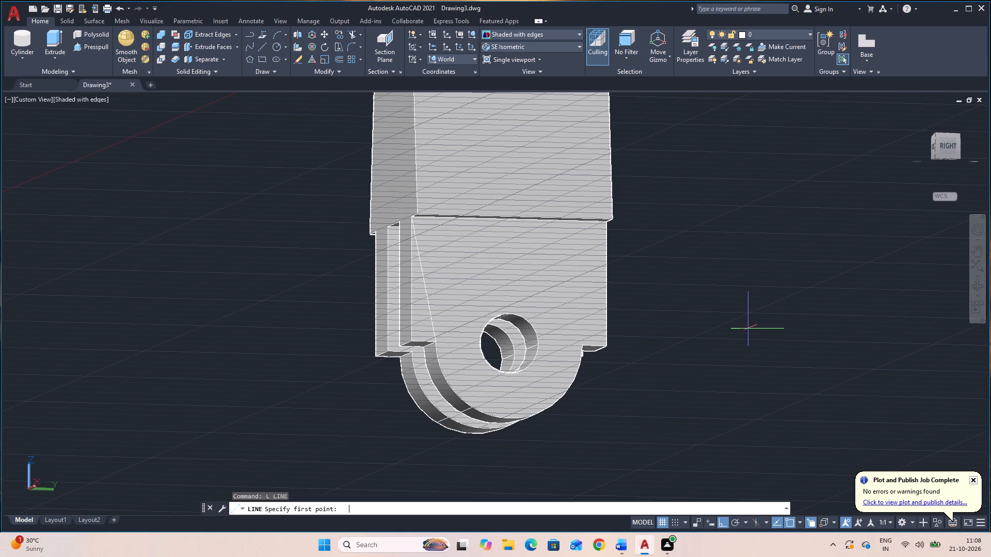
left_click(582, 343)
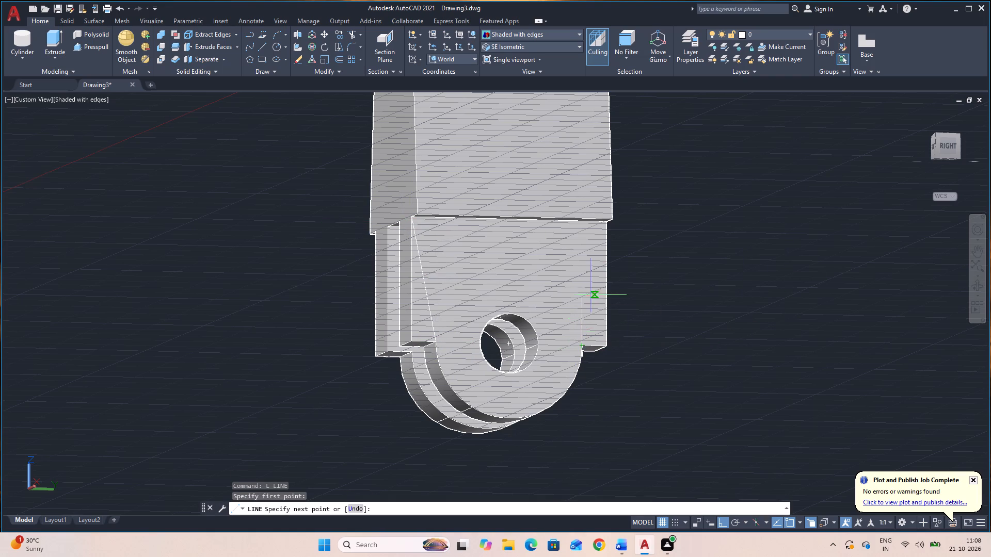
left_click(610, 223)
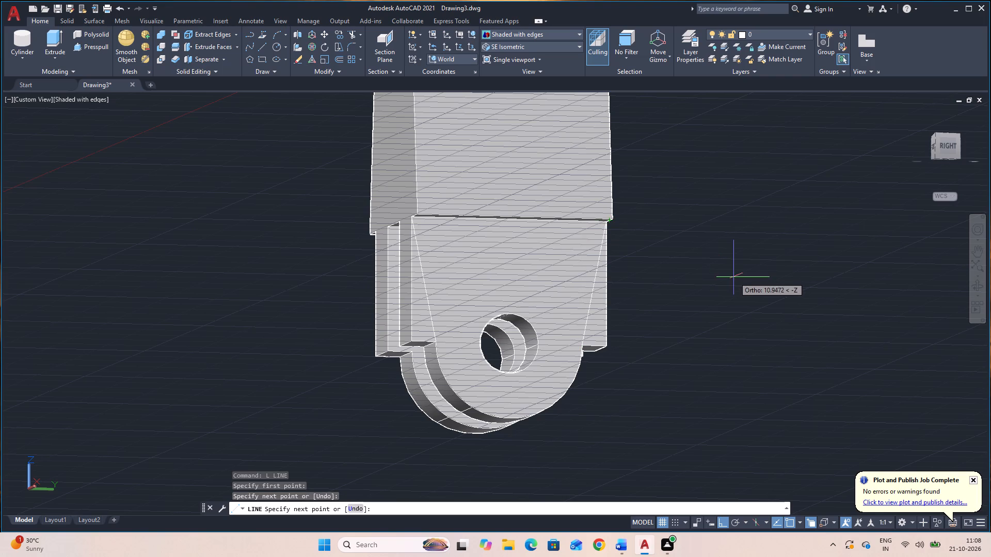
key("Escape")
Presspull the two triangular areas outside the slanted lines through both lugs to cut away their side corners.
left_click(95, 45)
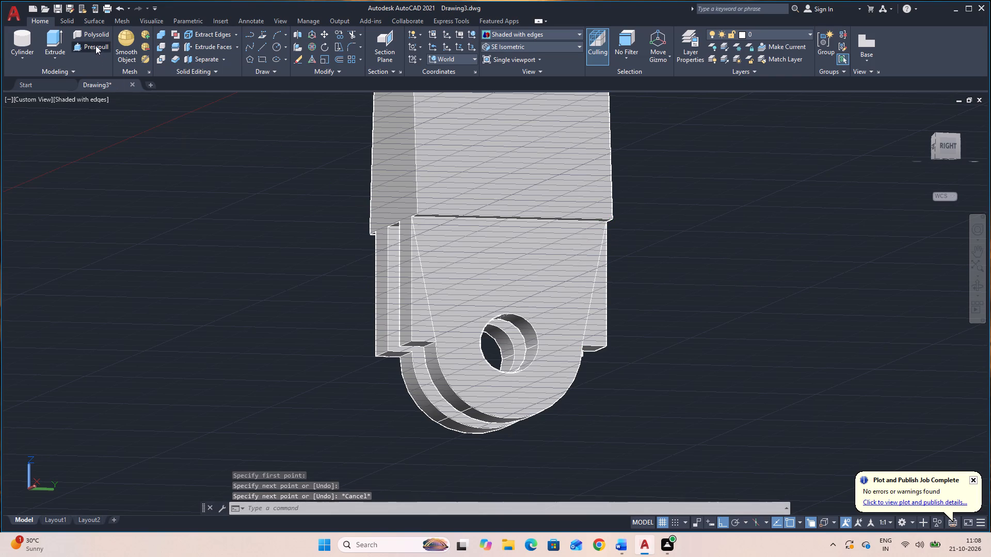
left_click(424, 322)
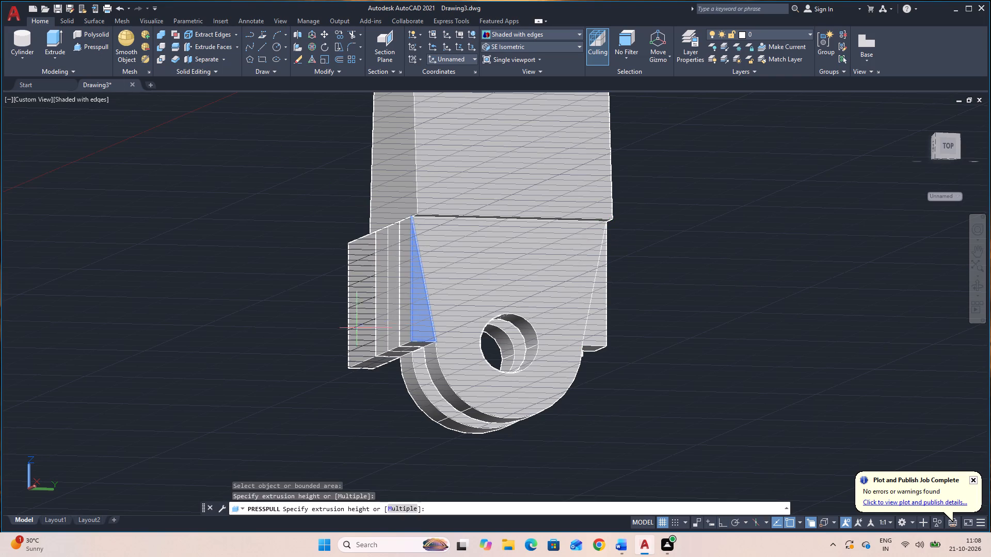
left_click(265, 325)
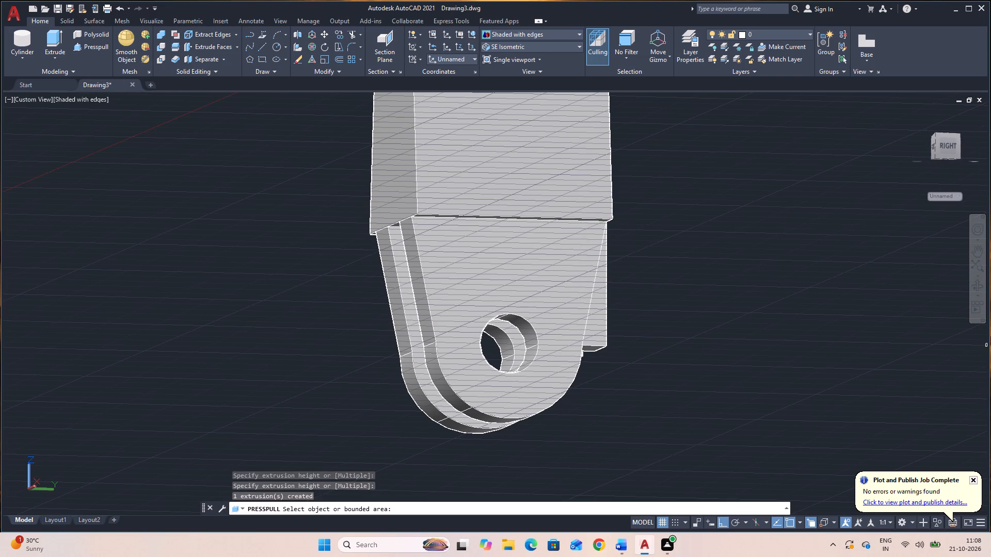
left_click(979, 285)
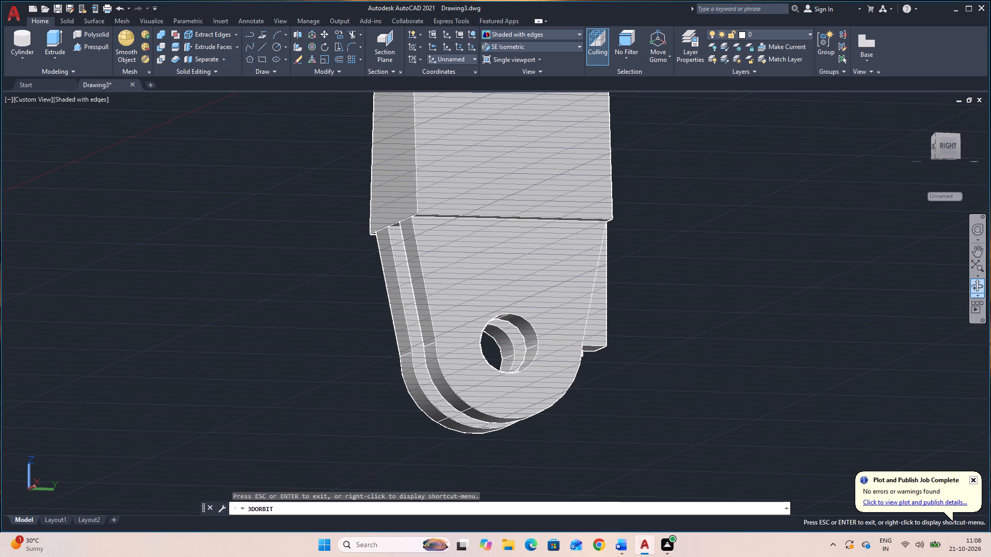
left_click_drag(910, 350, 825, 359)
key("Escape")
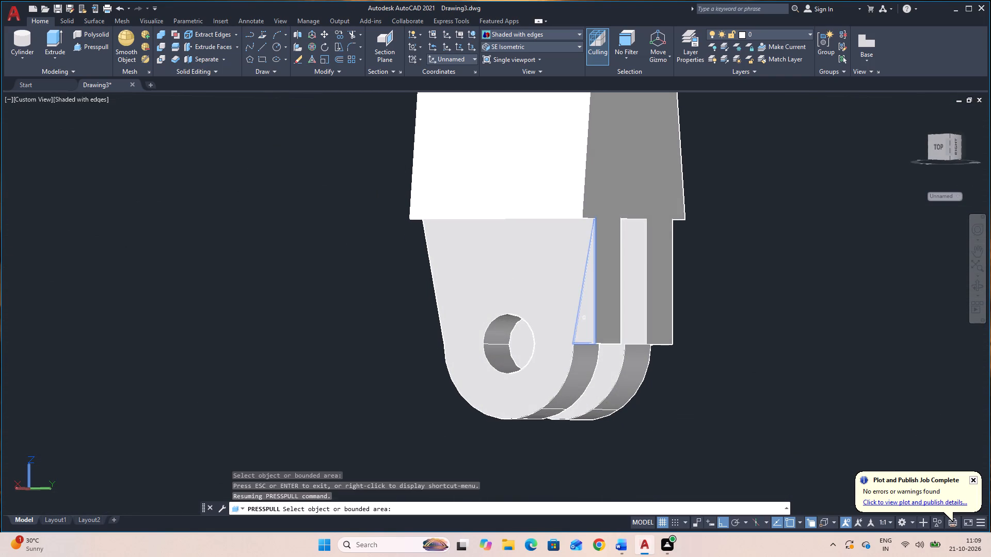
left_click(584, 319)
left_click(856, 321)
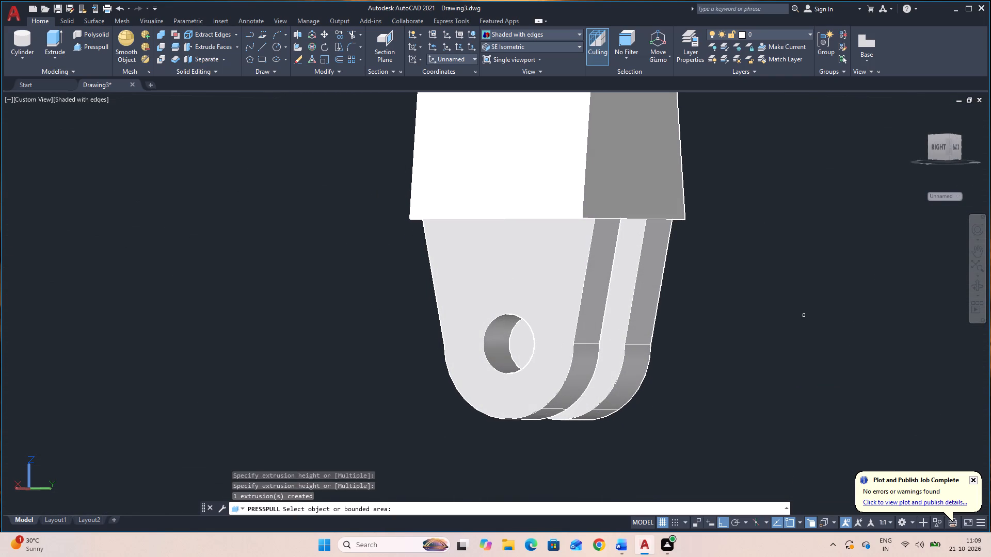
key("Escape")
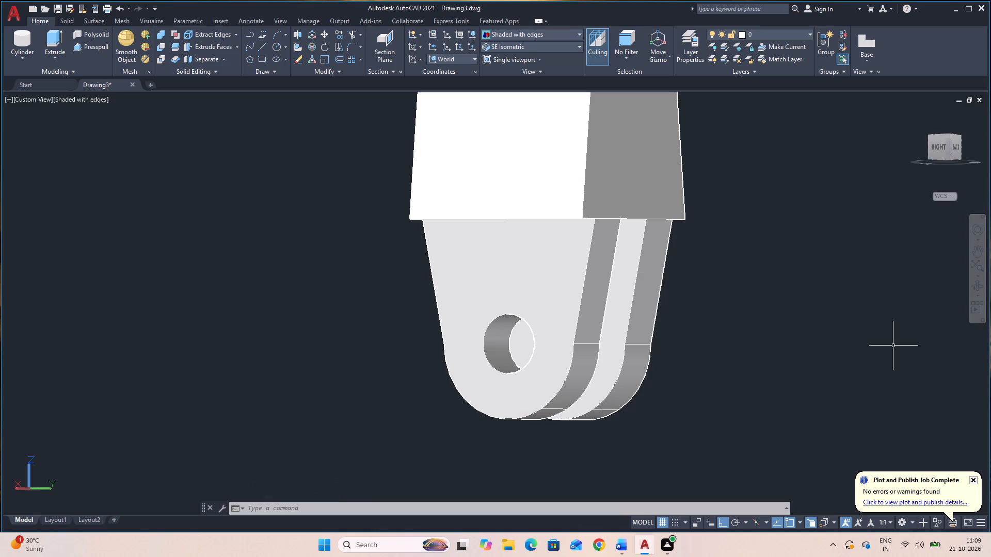
Examine the tapered lugs and the block above them from the back, front and side.
left_click(976, 286)
left_click_drag(803, 325, 761, 382)
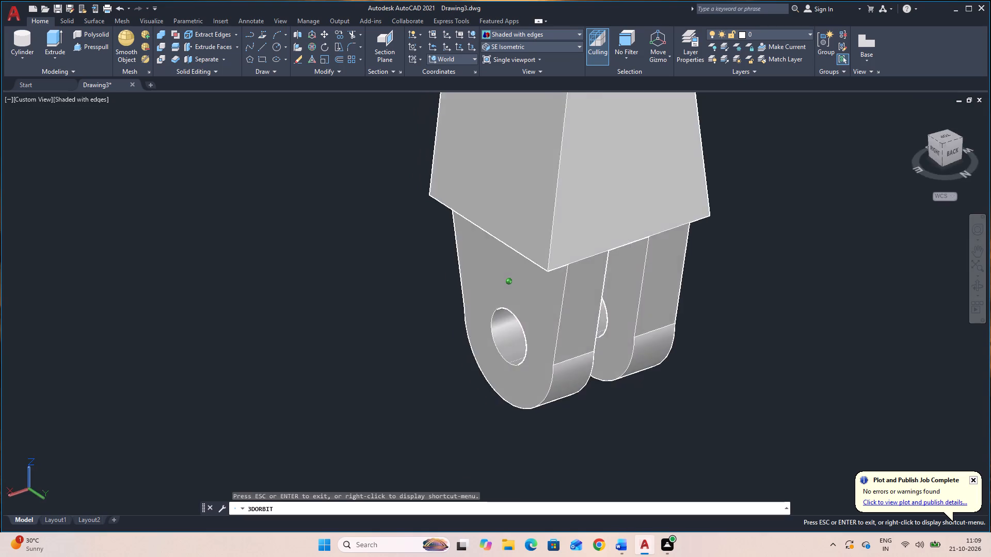
left_click_drag(761, 382, 946, 316)
left_click_drag(776, 347, 852, 376)
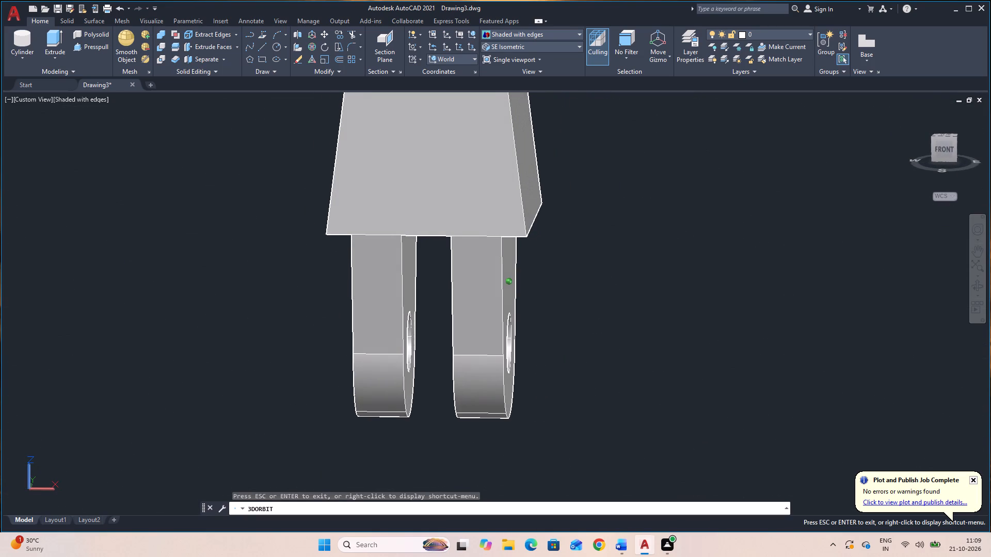
middle_click_drag(770, 317, 783, 375)
scroll(783, 373, "down", 2)
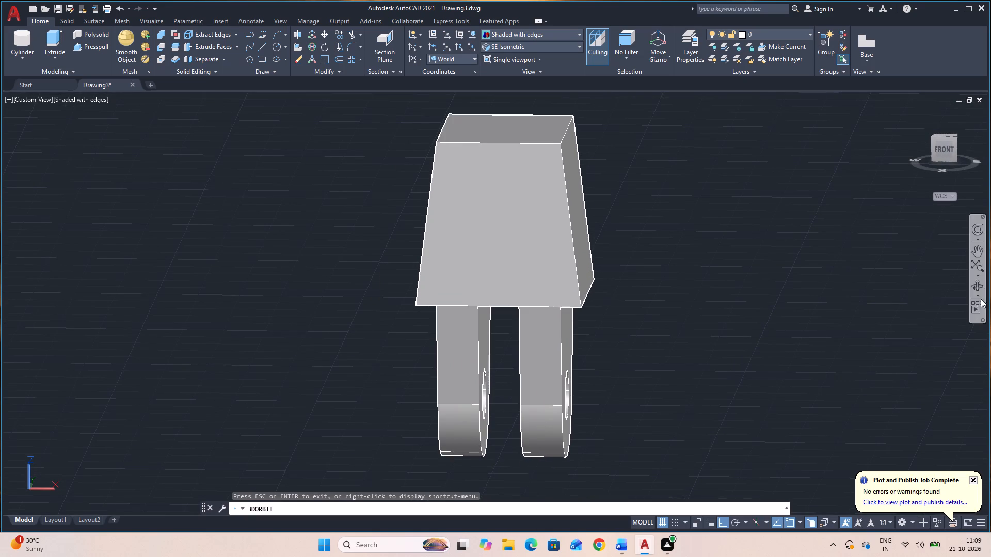
left_click(980, 283)
left_click_drag(910, 319, 744, 305)
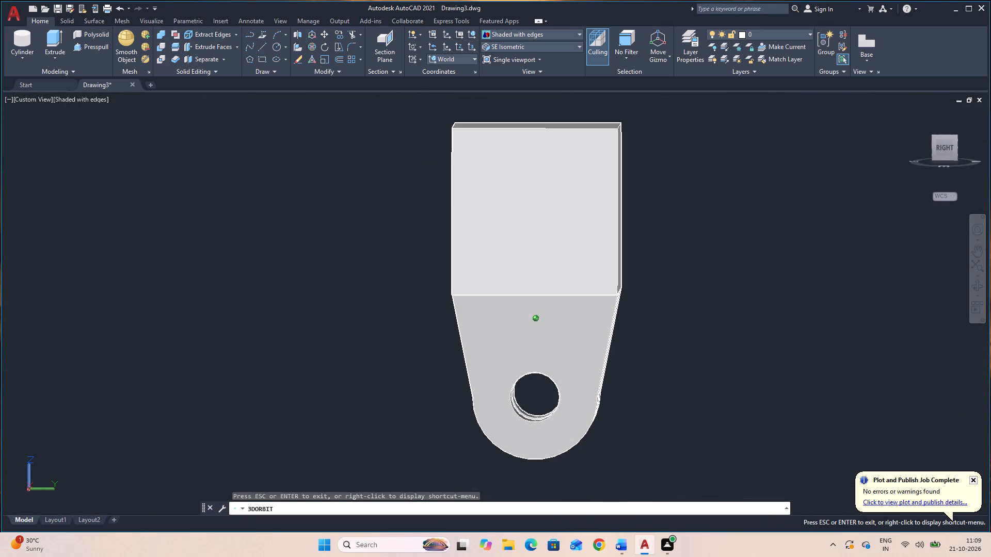
left_click_drag(744, 305, 795, 311)
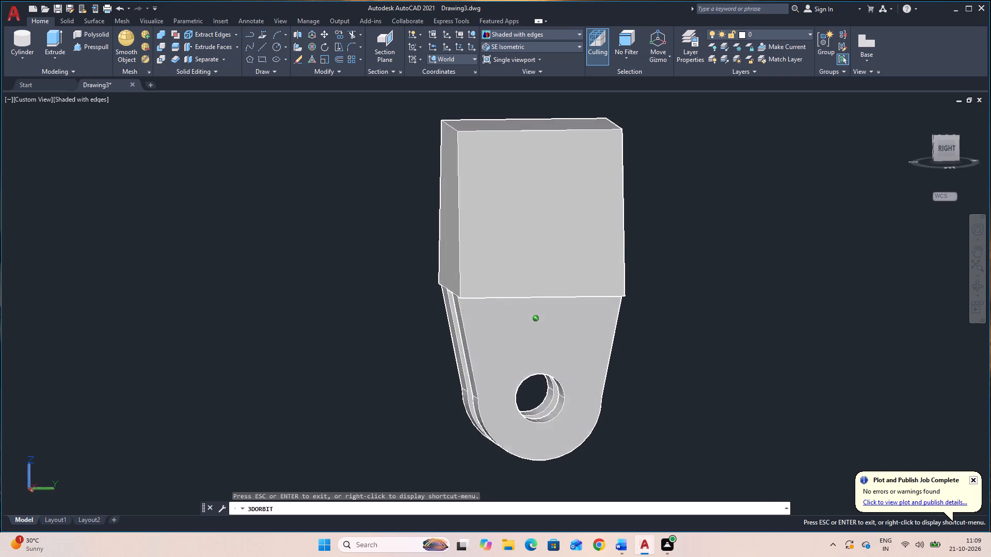
left_click_drag(795, 311, 877, 333)
key("Escape")
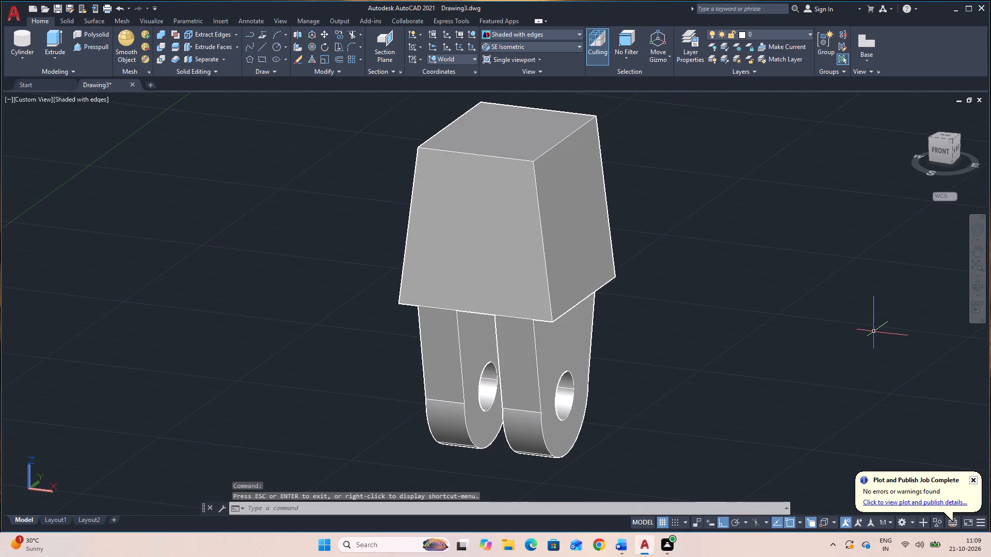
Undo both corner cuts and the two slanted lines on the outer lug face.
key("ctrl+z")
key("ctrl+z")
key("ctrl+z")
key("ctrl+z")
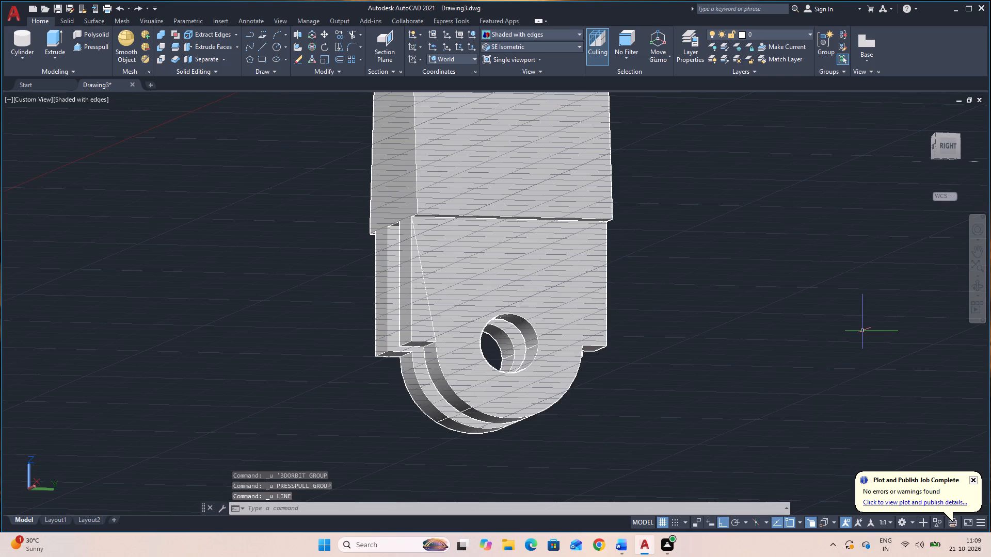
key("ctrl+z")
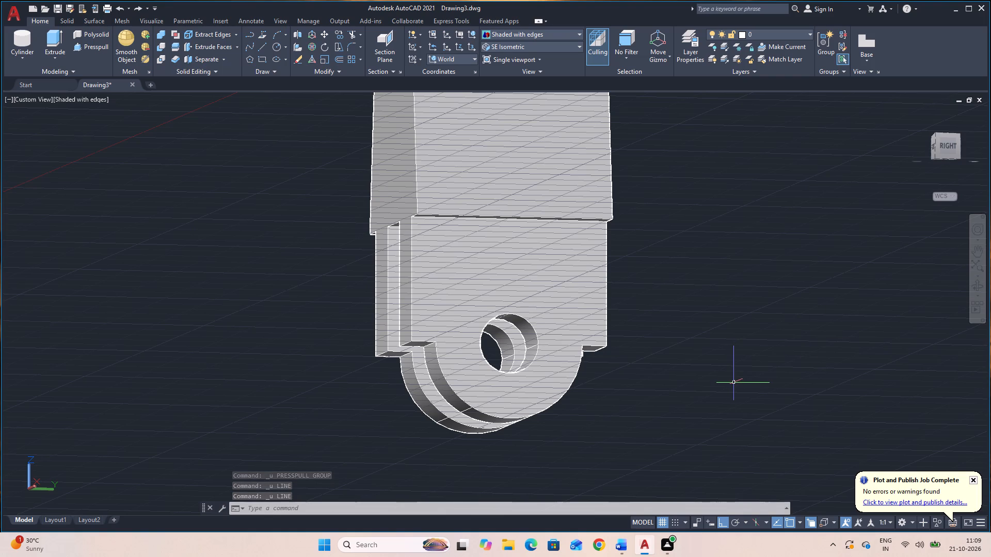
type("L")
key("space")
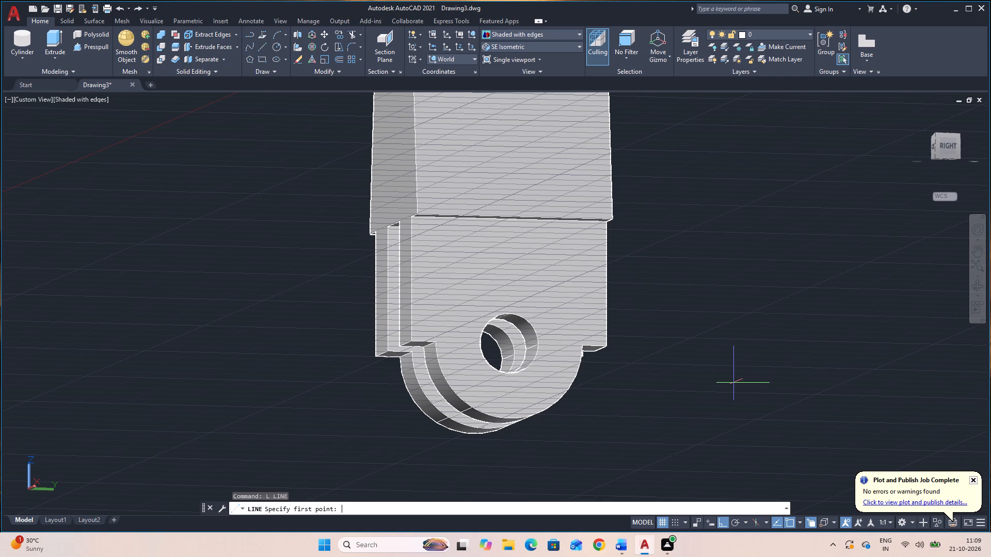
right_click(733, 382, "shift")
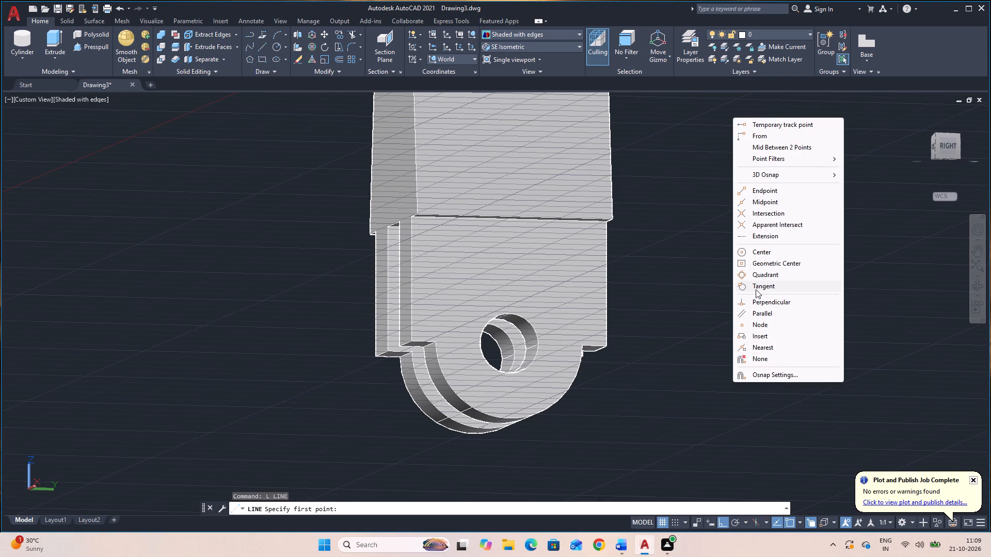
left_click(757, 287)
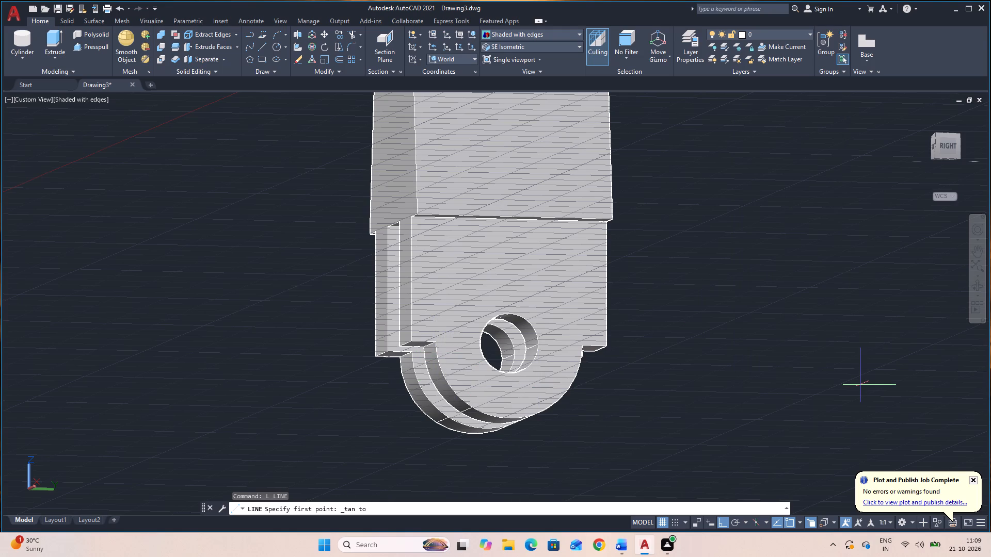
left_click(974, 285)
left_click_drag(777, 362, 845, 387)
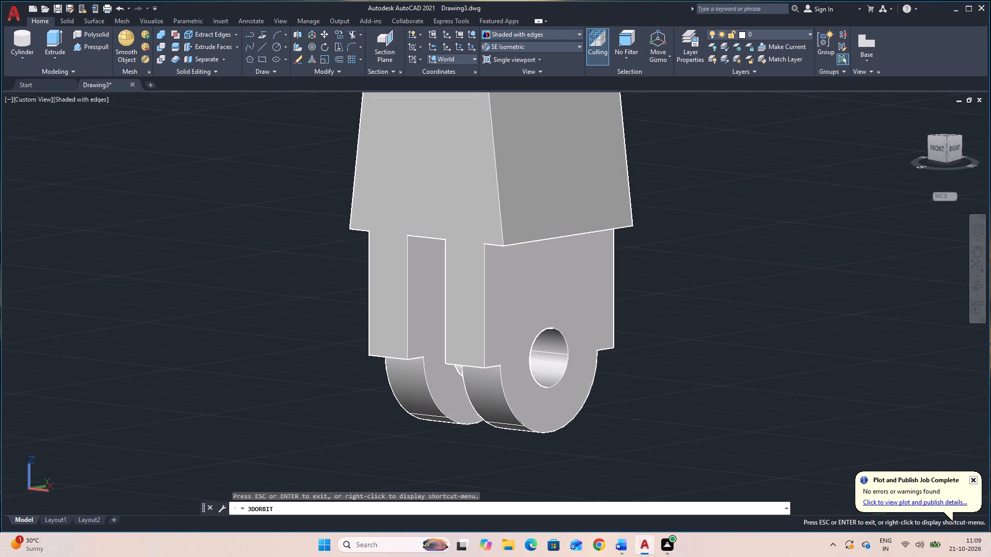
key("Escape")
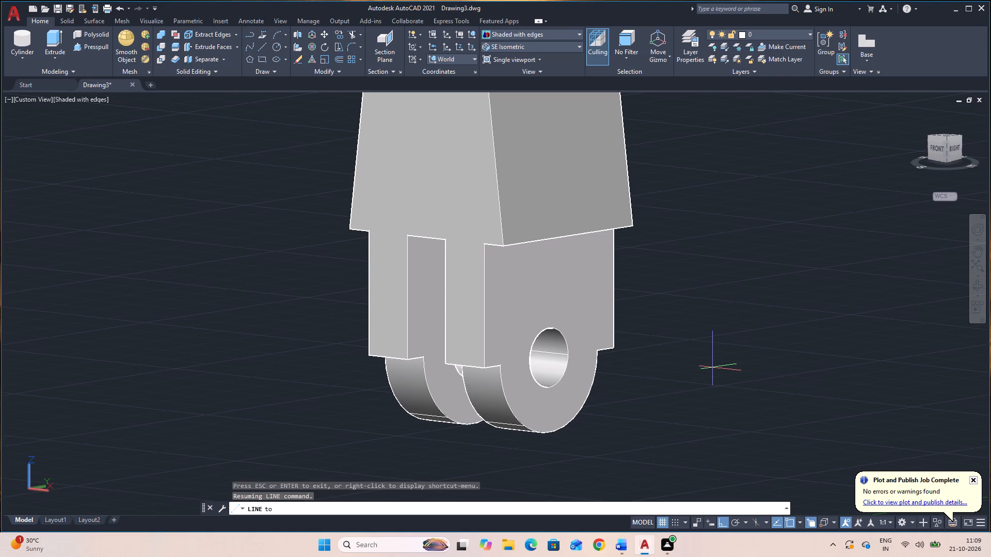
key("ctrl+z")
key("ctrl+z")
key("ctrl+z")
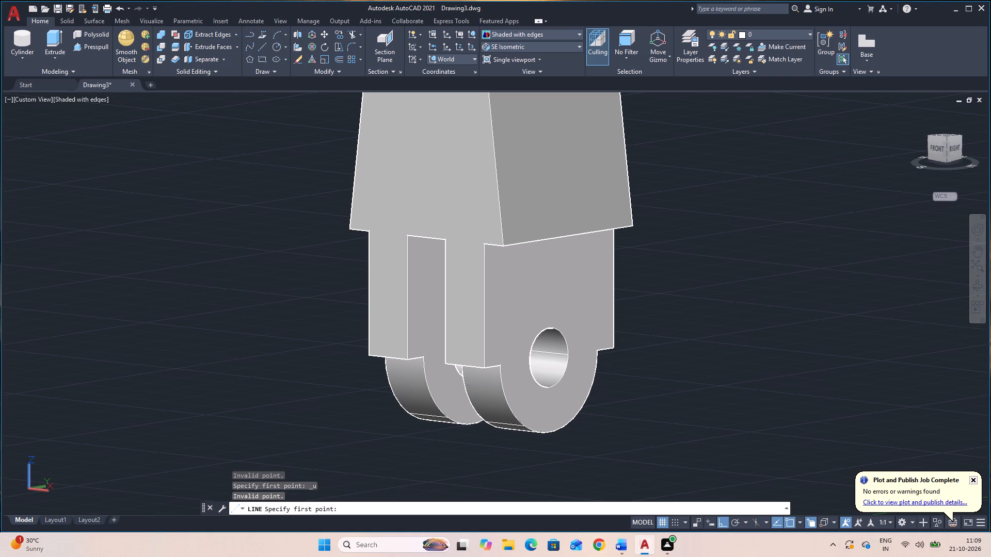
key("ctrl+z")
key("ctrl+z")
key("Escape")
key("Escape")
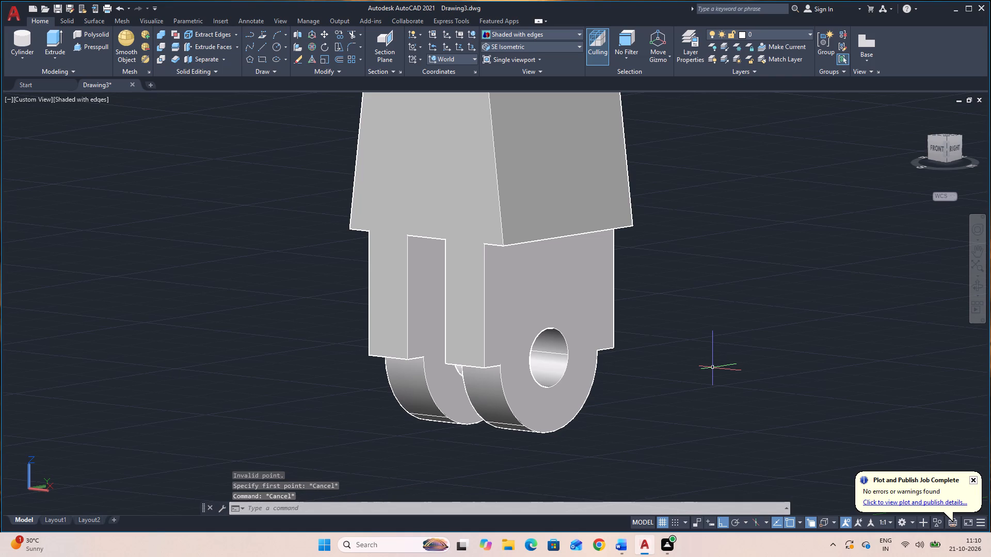
Undo the subtraction of the radius 6 cylinders so the block, lug boxes and cylinders are separate solids again.
key("ctrl+z")
key("ctrl+z")
key("ctrl+z")
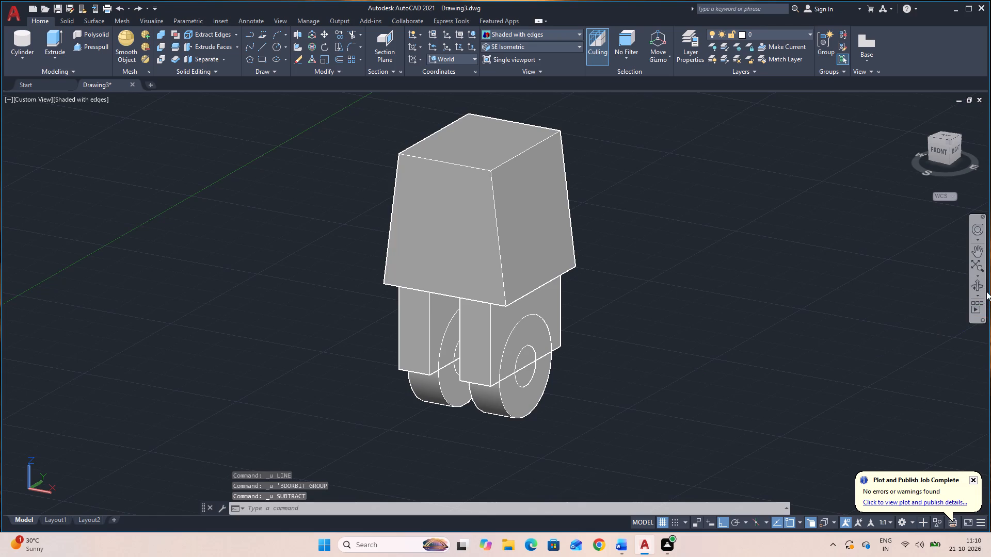
Draw a line tangent to the outer lug's large circle, ending at the upper back corner of that lug's outer face under the block.
left_click(972, 285)
left_click_drag(885, 319, 830, 317)
left_click_drag(773, 331, 724, 299)
middle_click_drag(713, 302, 763, 406)
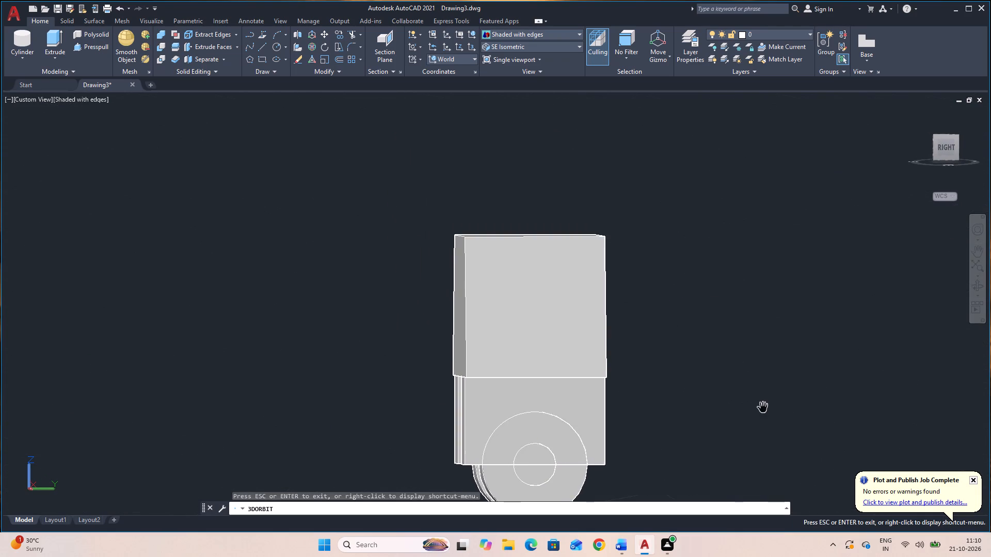
left_click_drag(690, 387, 720, 433)
middle_click_drag(709, 429, 734, 368)
key("Escape")
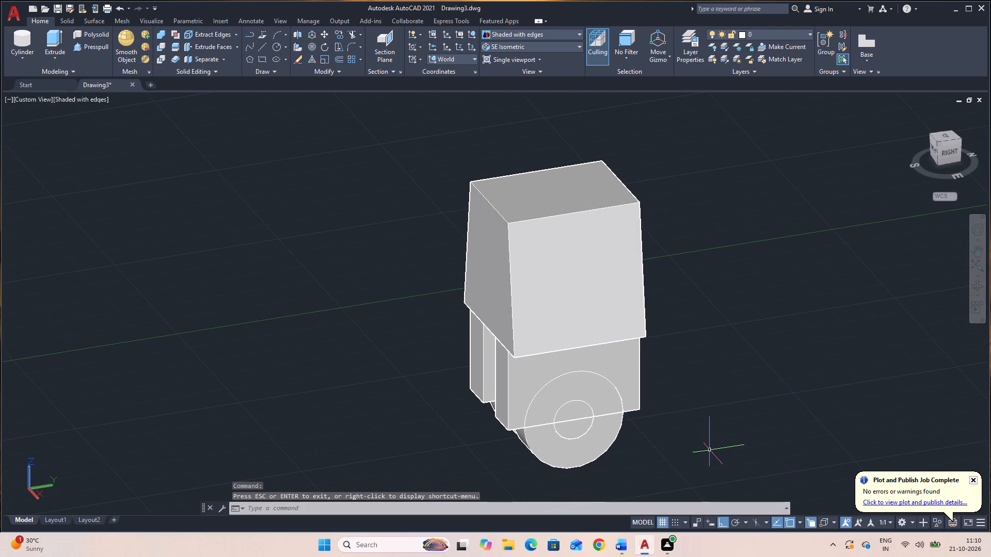
type("L")
key("space")
right_click(714, 448, "shift")
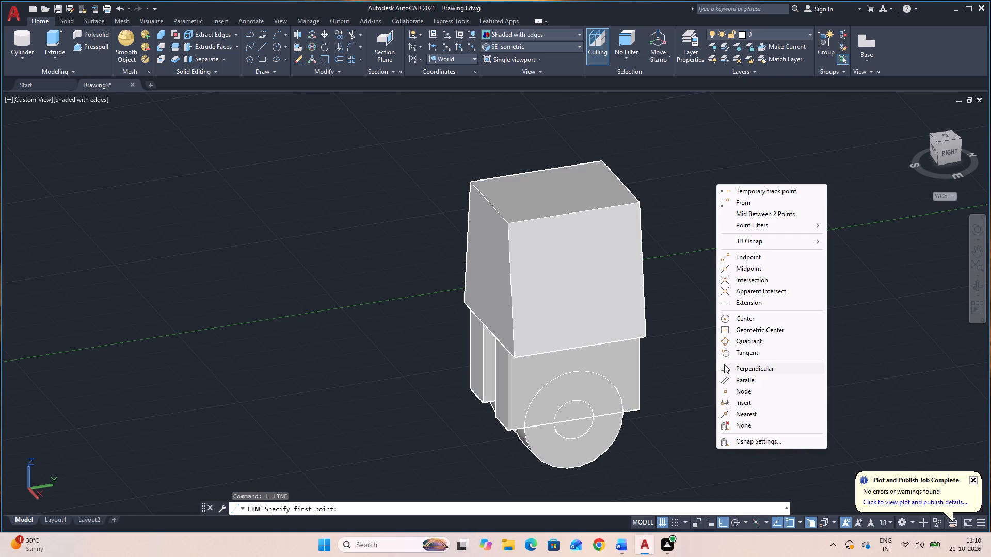
left_click(742, 353)
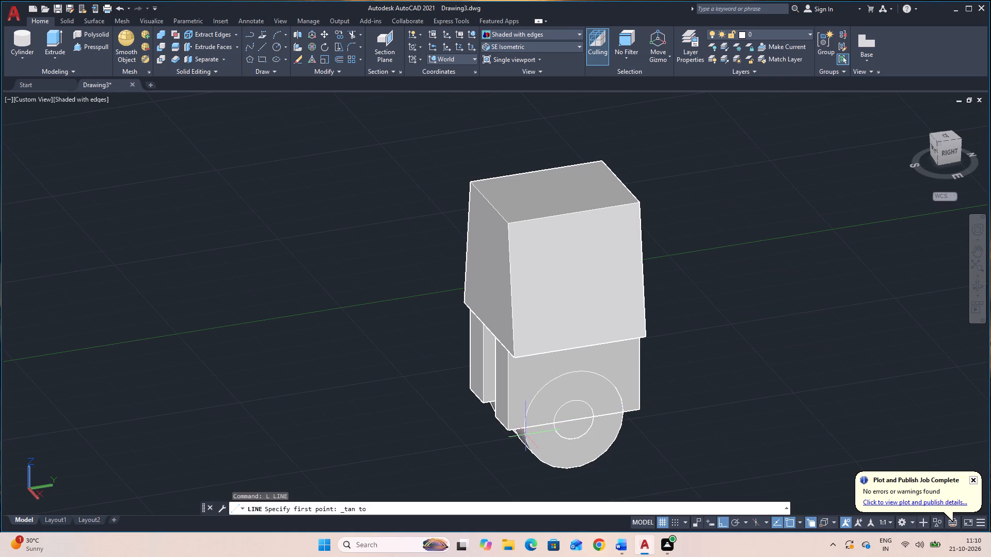
left_click(624, 420)
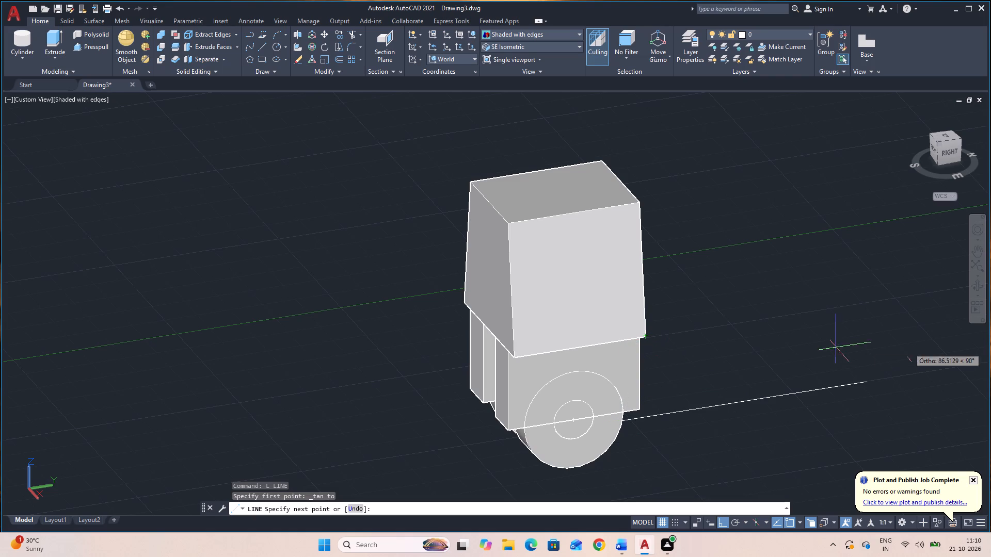
left_click(977, 291)
left_click_drag(855, 346, 850, 318)
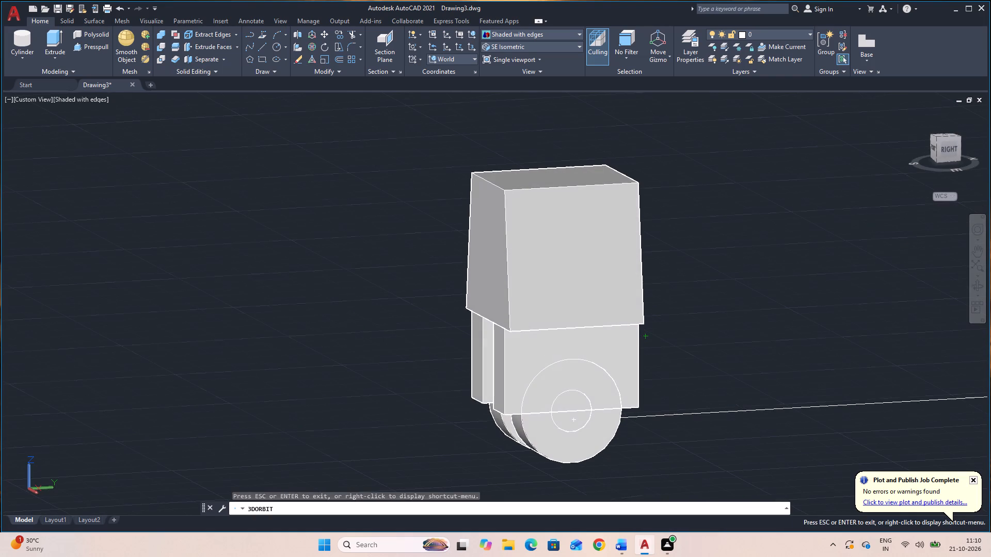
left_click_drag(915, 351, 844, 354)
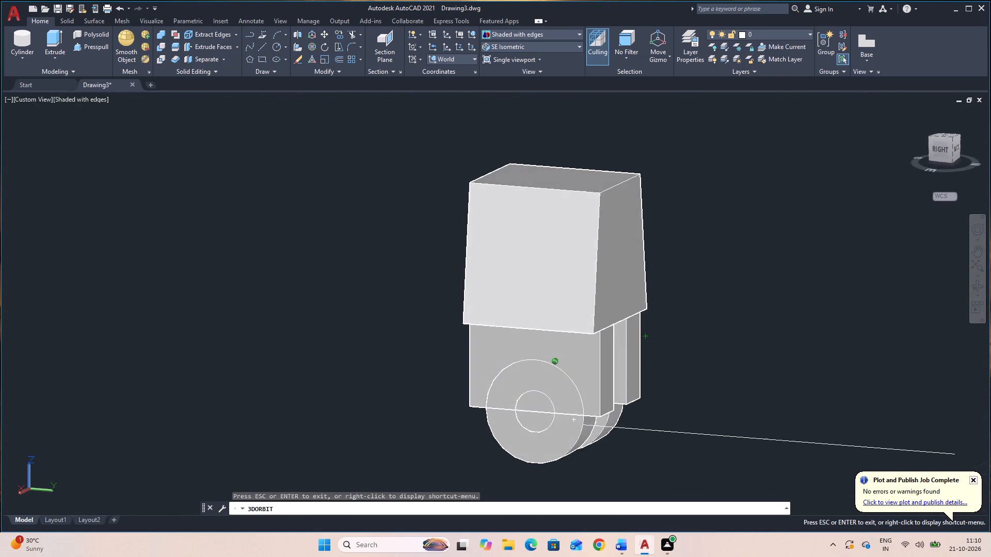
left_click_drag(844, 354, 853, 359)
key("Escape")
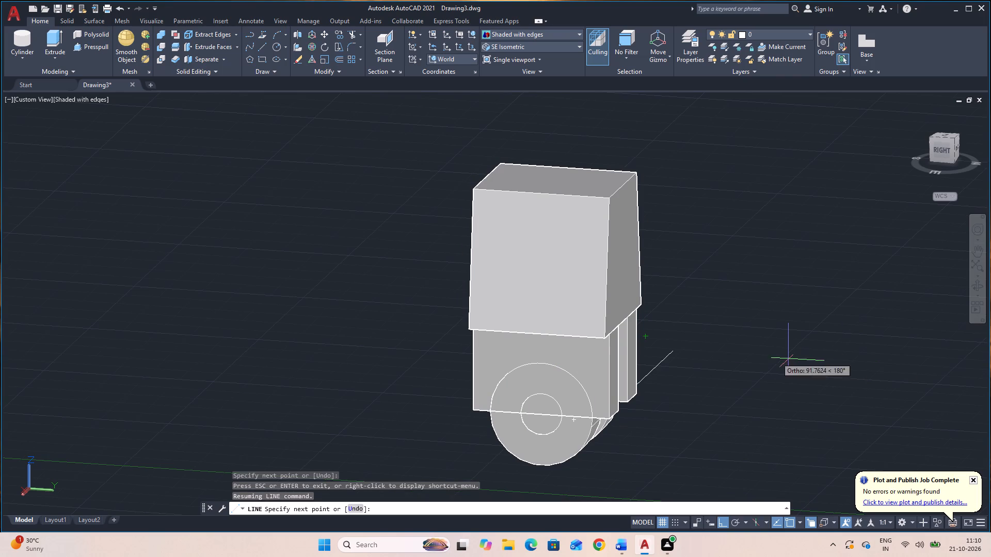
left_click(980, 286)
left_click_drag(889, 381, 891, 350)
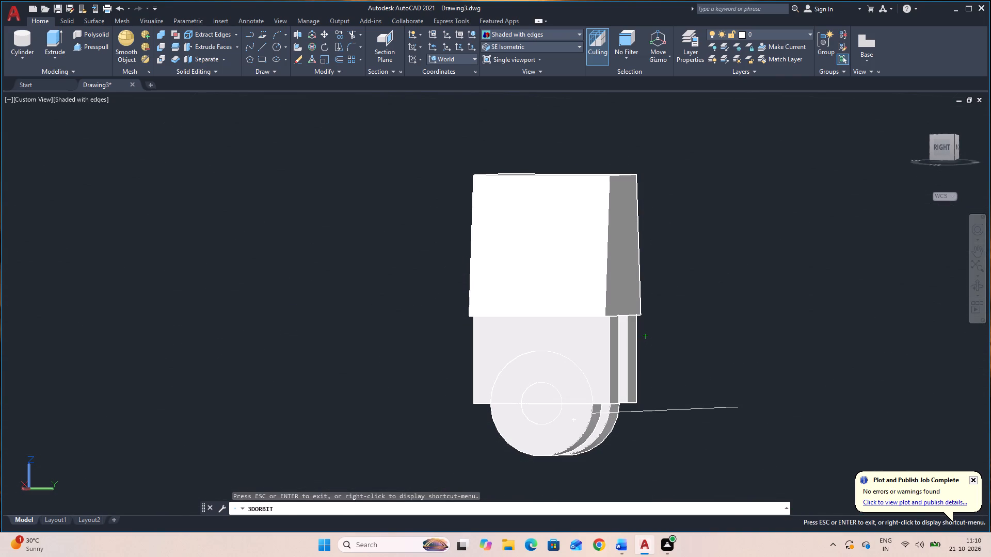
key("Escape")
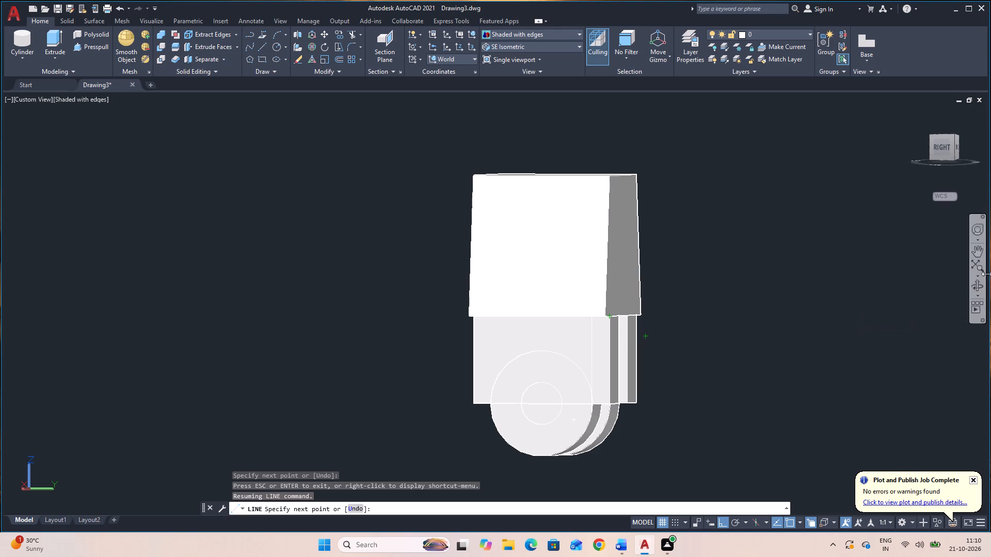
left_click(977, 287)
left_click_drag(886, 348, 865, 326)
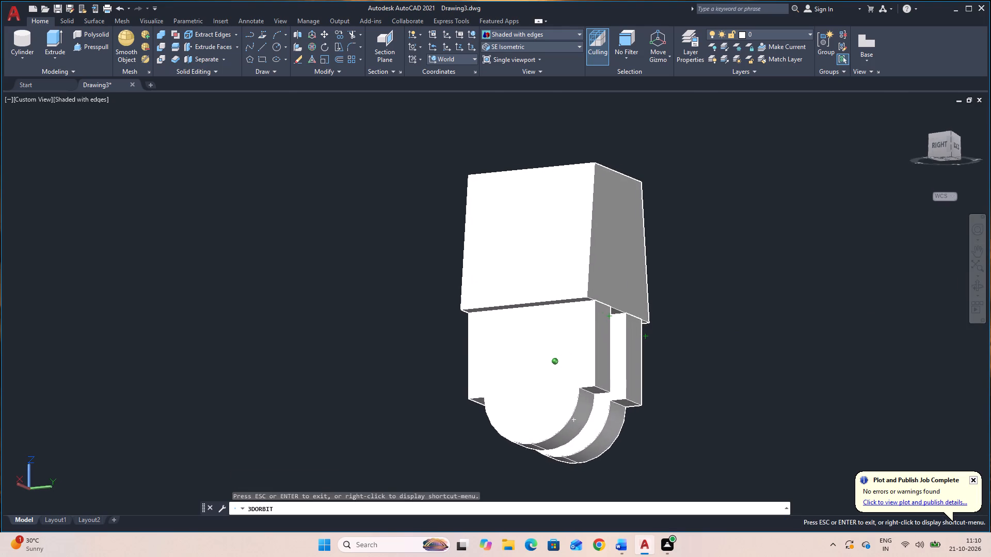
left_click_drag(865, 326, 864, 327)
left_click(864, 327)
left_click_drag(781, 338, 787, 362)
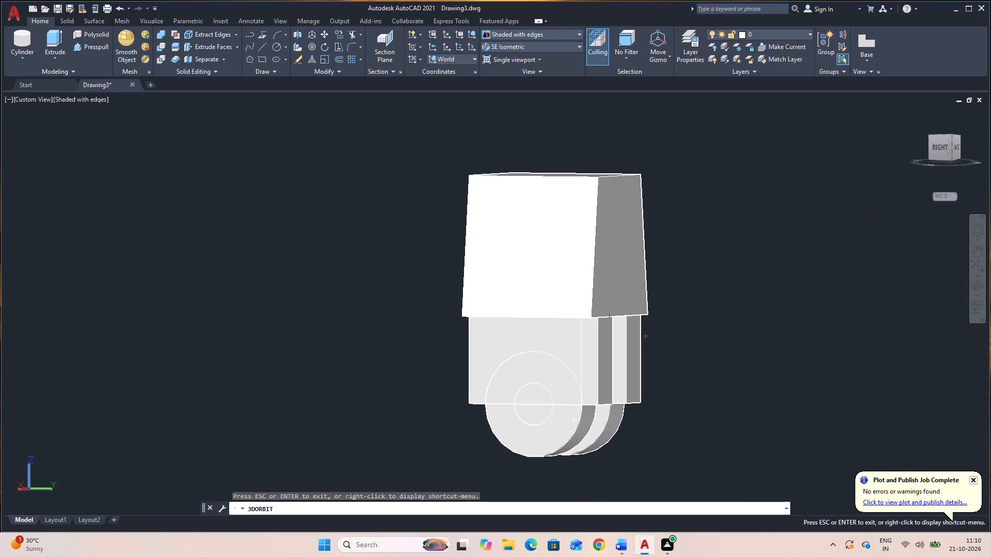
left_click_drag(787, 362, 744, 343)
key("Escape")
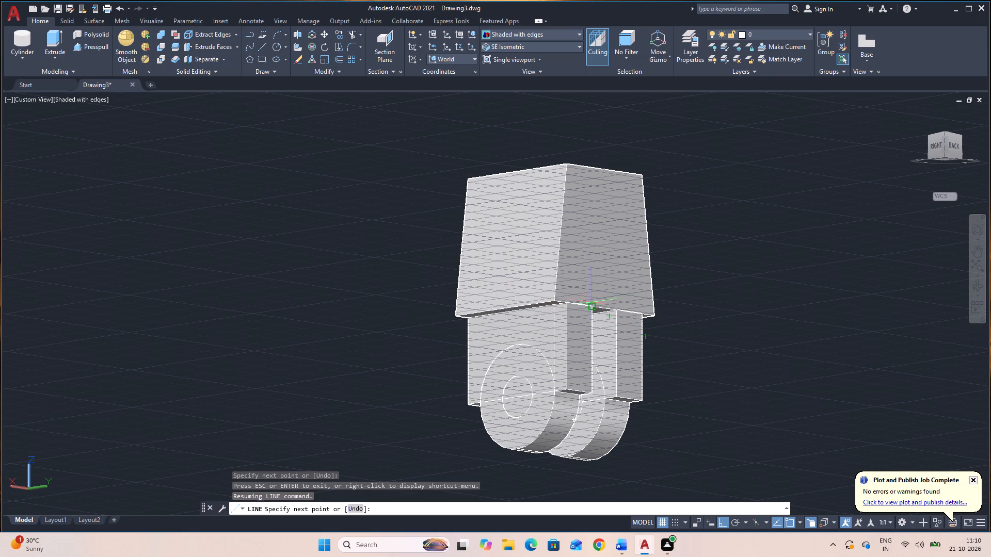
left_click(572, 301)
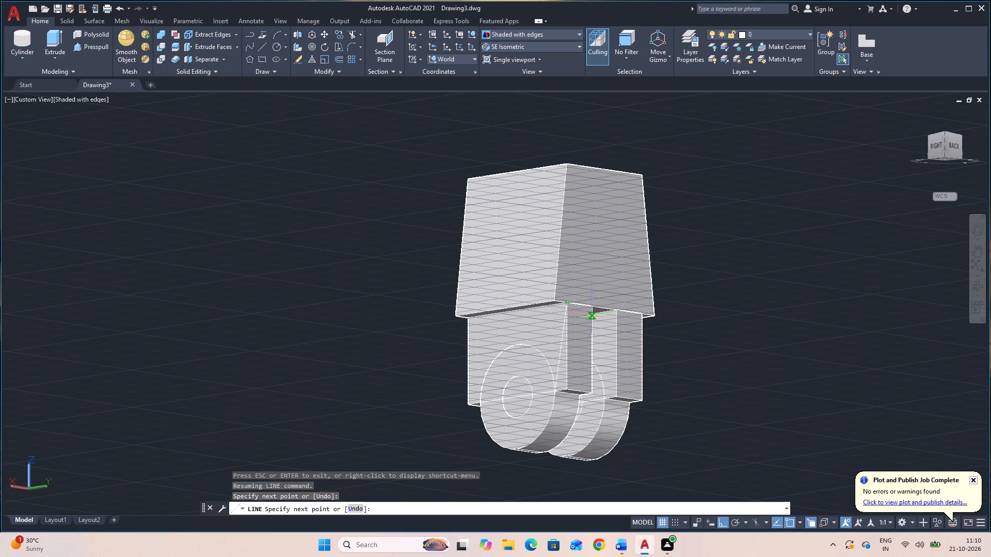
key("Escape")
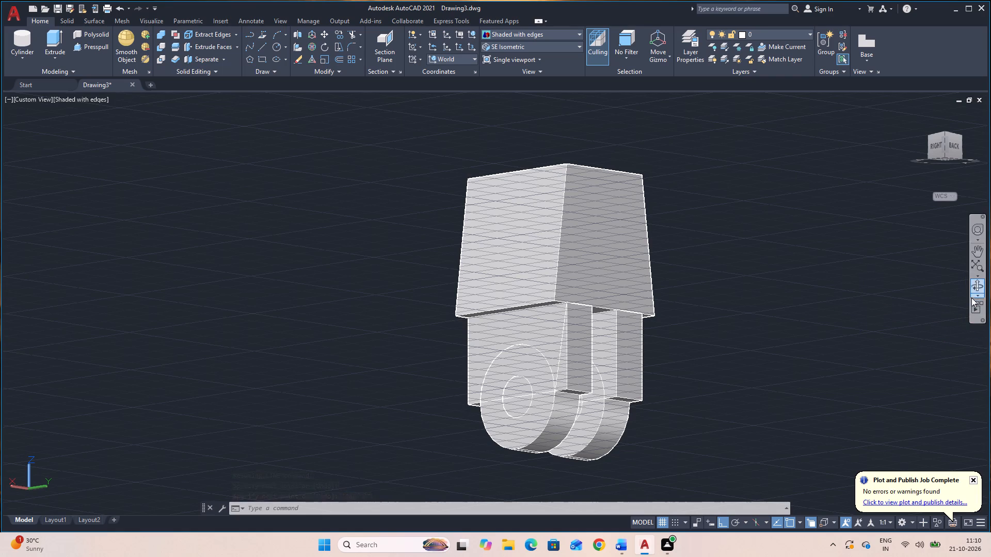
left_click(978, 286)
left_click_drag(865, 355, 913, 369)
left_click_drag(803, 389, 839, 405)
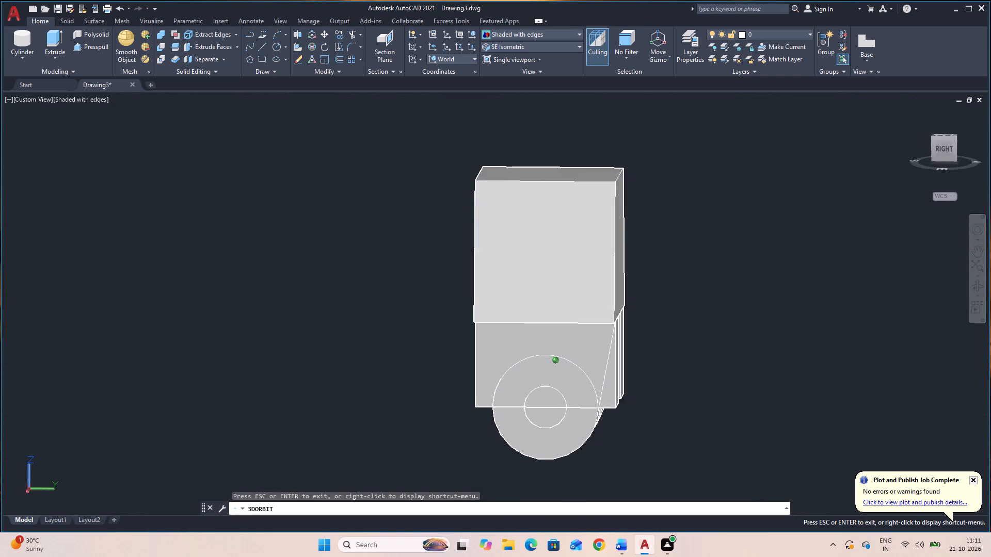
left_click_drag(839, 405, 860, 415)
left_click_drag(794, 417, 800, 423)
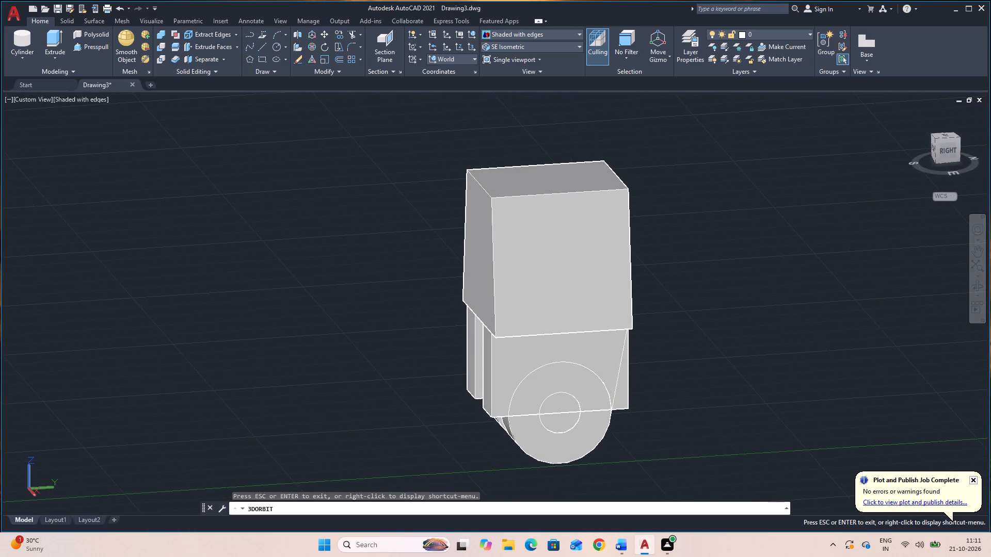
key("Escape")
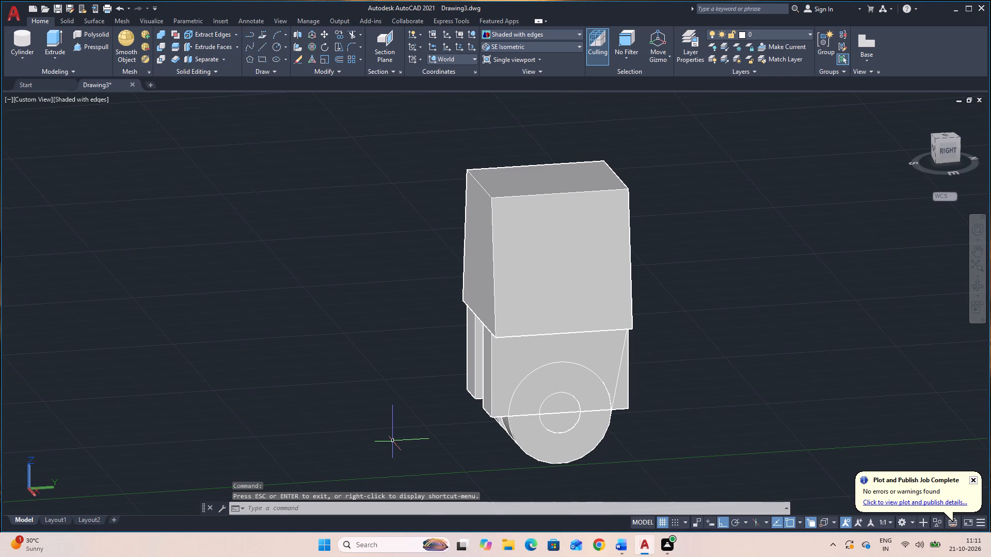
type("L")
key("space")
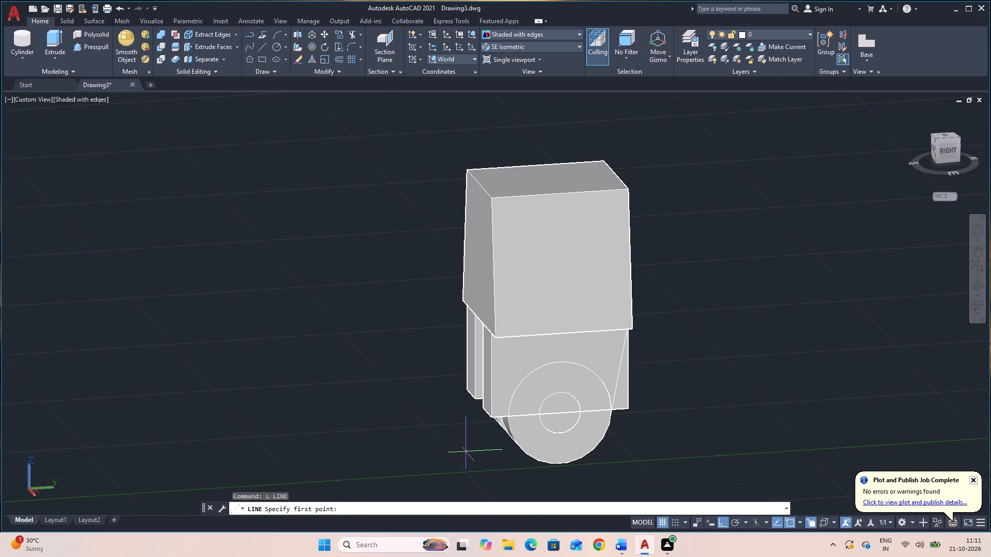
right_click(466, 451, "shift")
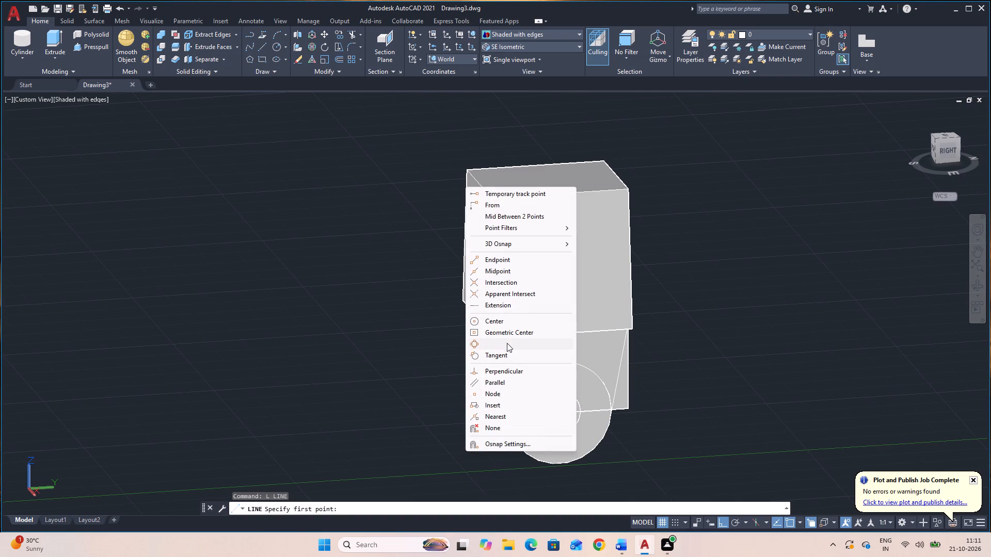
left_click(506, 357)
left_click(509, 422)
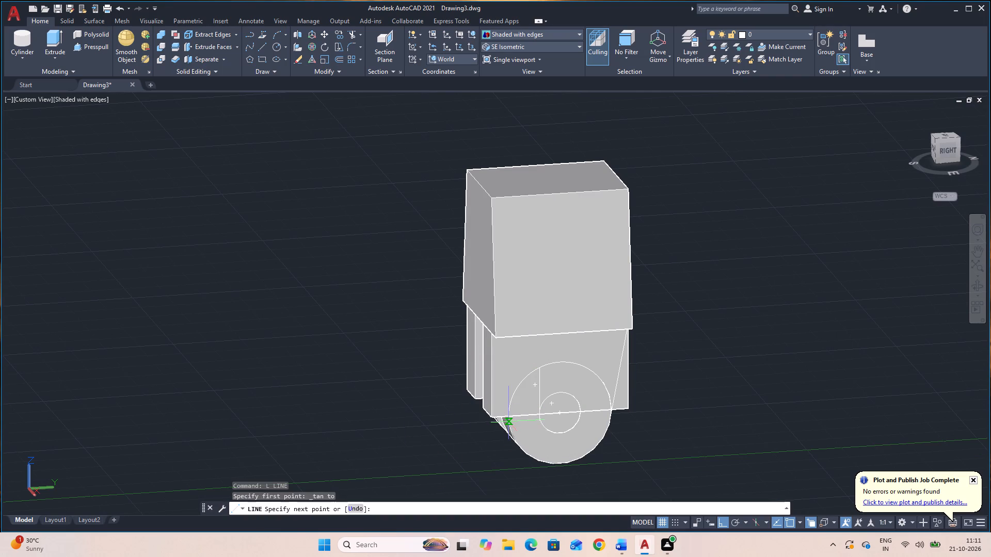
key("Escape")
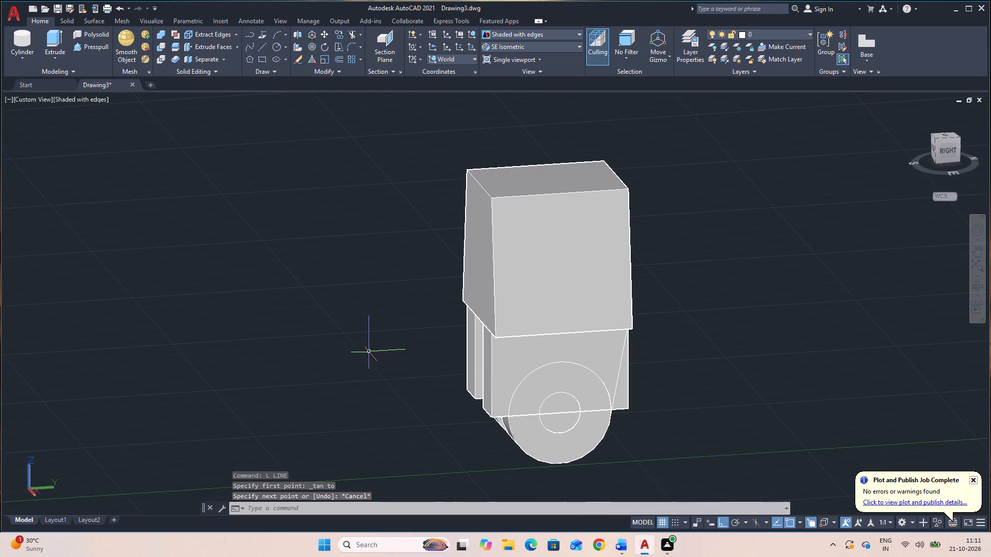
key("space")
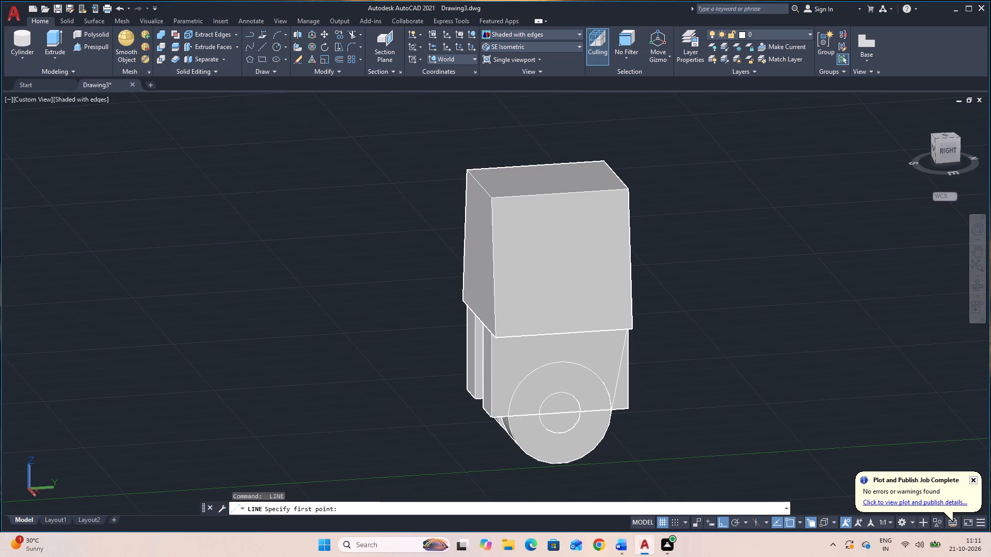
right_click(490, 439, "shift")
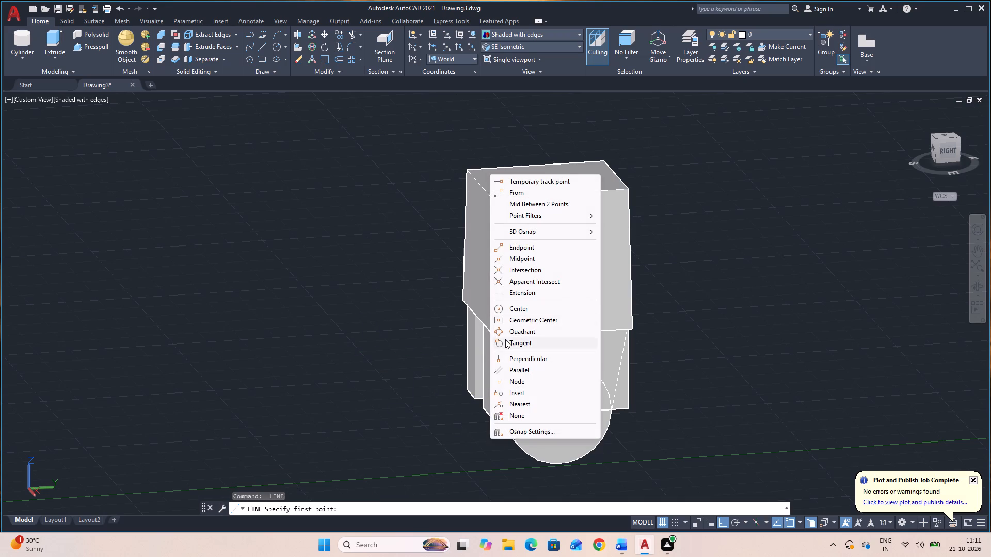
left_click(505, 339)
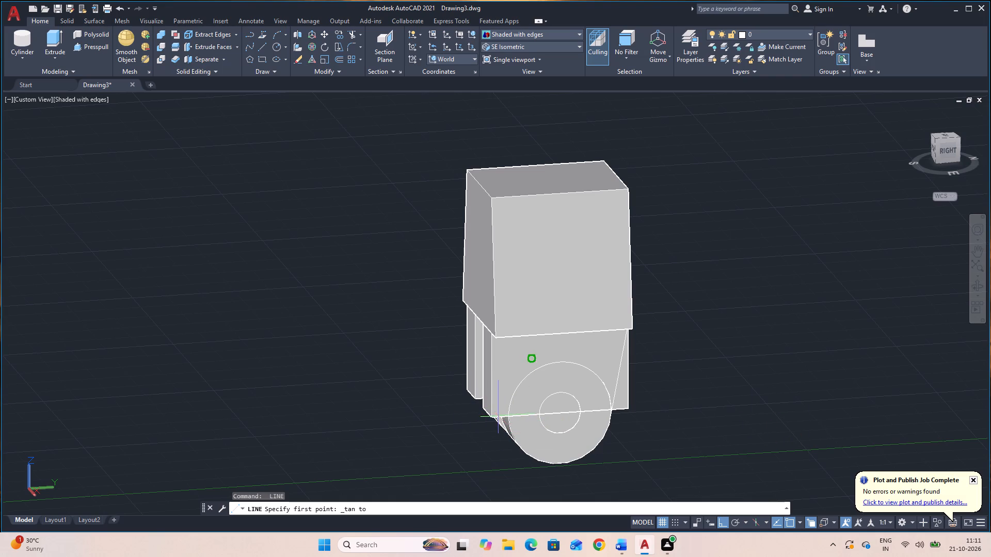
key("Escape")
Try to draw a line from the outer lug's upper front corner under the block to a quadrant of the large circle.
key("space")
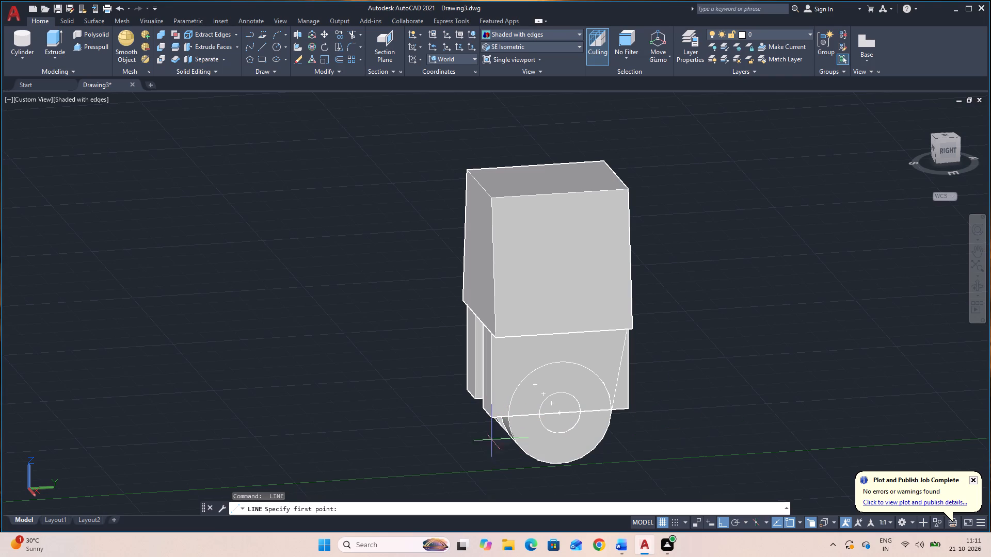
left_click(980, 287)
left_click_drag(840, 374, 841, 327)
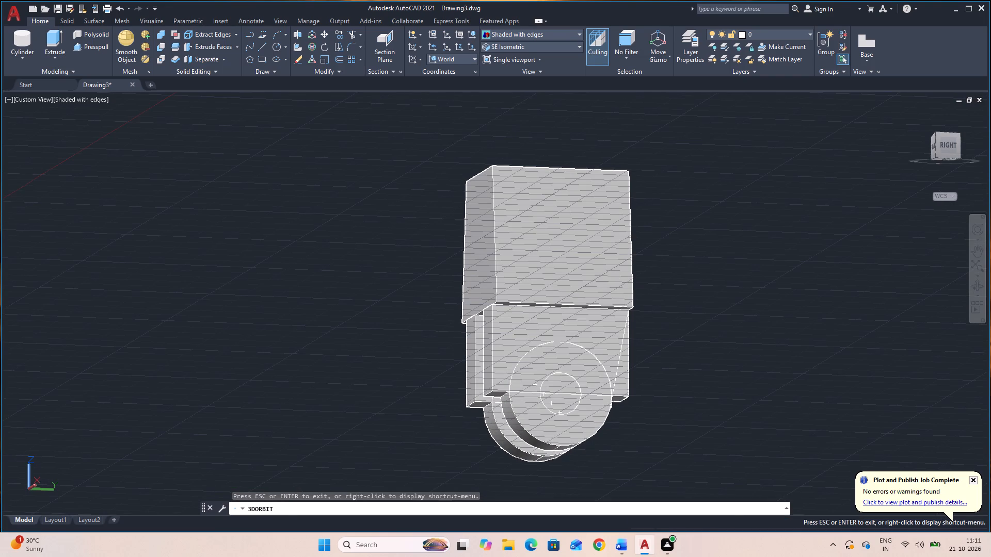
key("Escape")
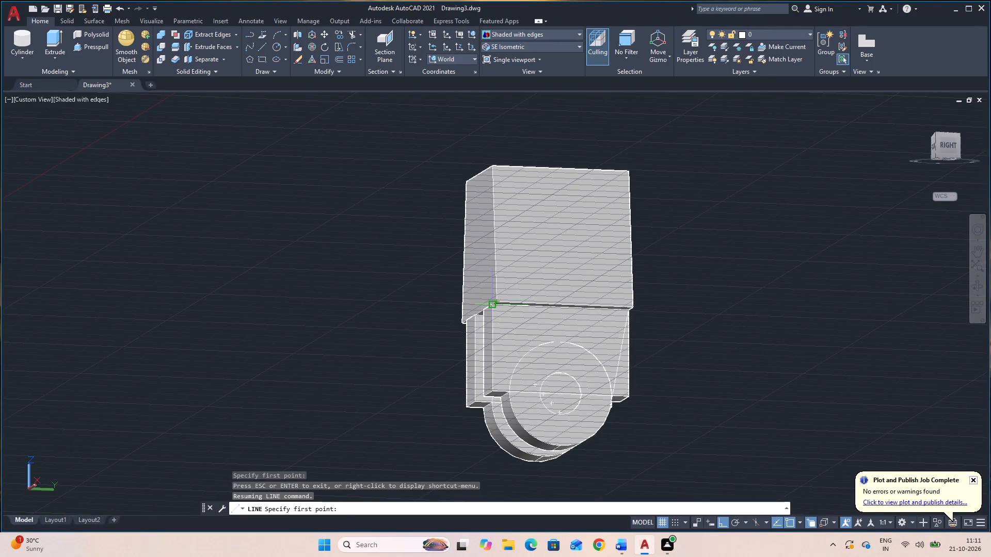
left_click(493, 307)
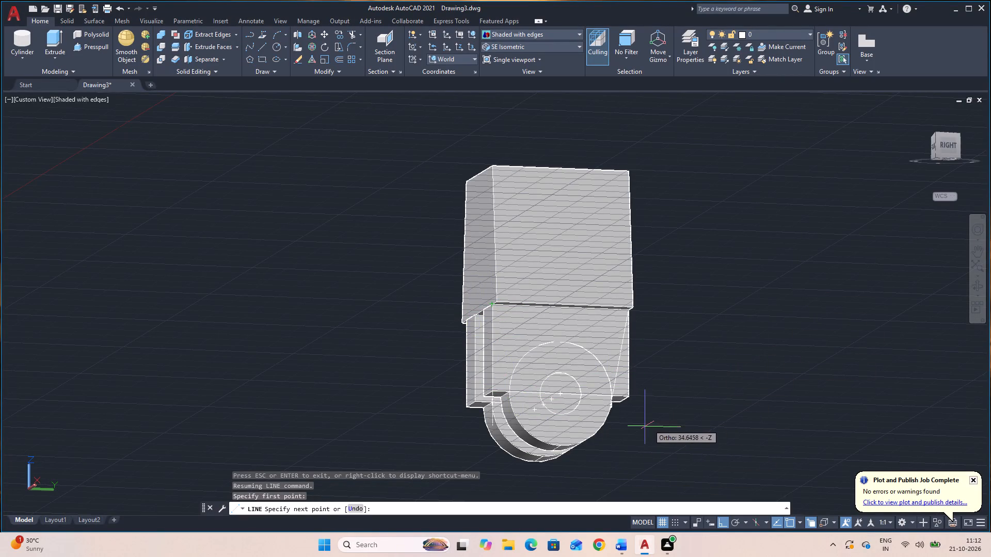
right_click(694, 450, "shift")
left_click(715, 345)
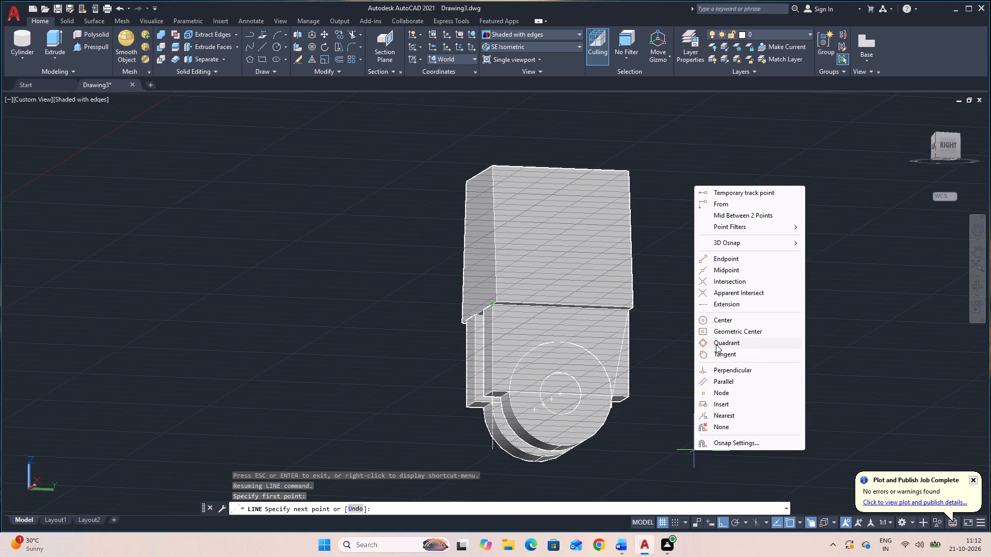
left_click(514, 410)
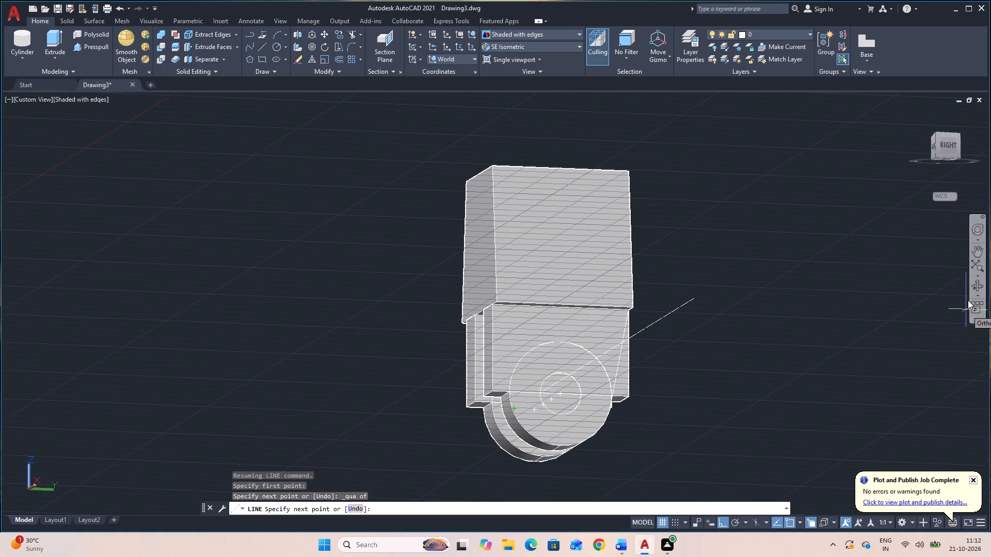
Examine where the line runs relative to the two lugs from the front, side and back.
left_click(979, 283)
left_click_drag(694, 422, 791, 439)
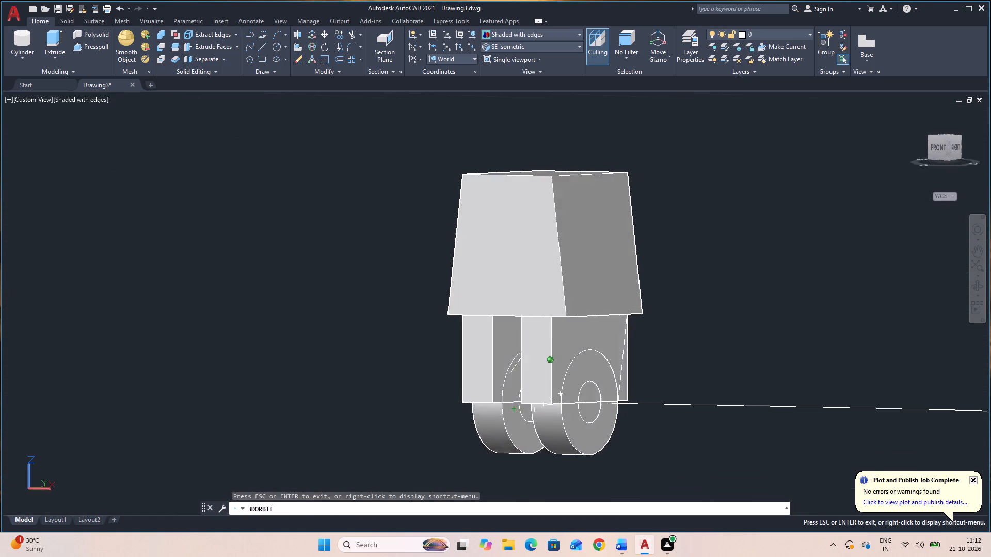
left_click_drag(791, 439, 846, 444)
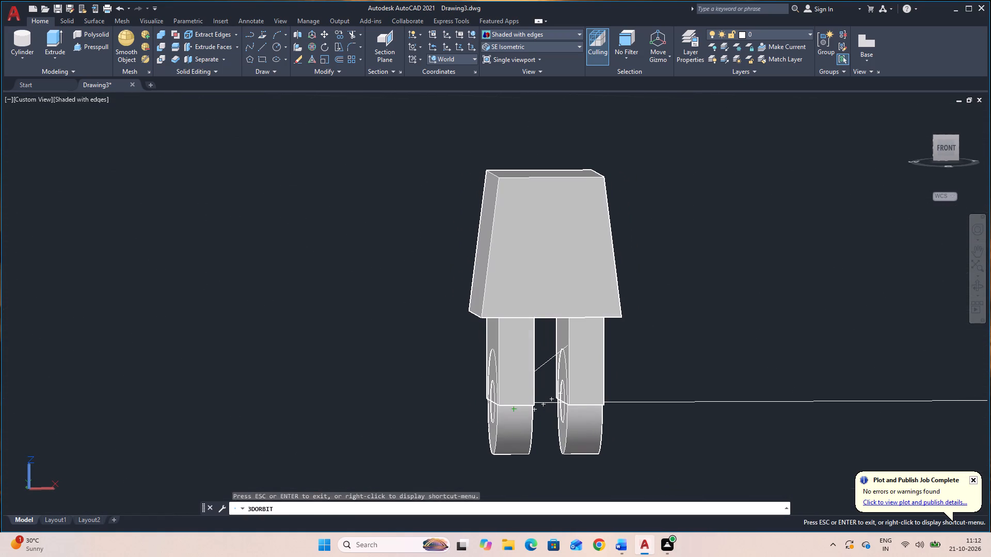
left_click_drag(764, 451, 738, 441)
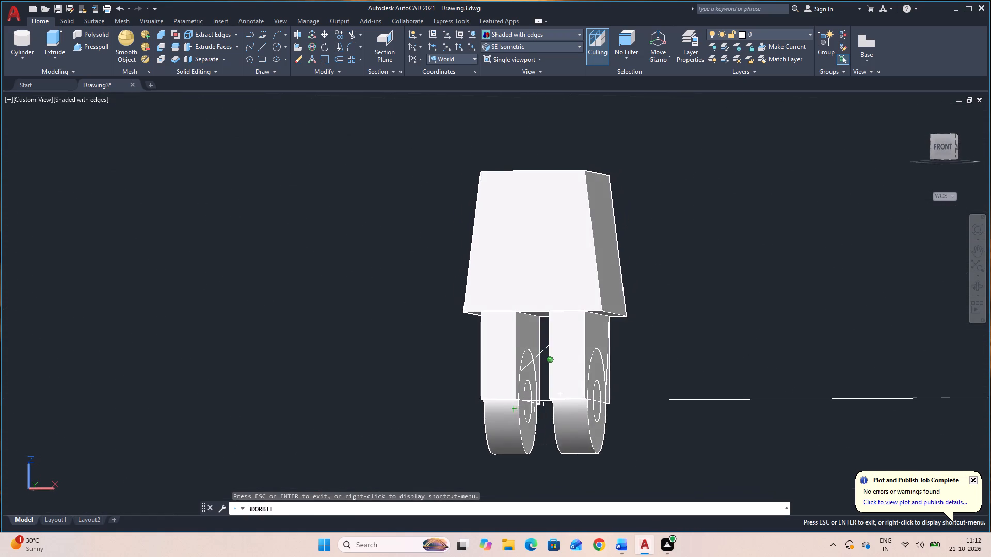
left_click_drag(738, 441, 758, 465)
left_click_drag(743, 446, 801, 456)
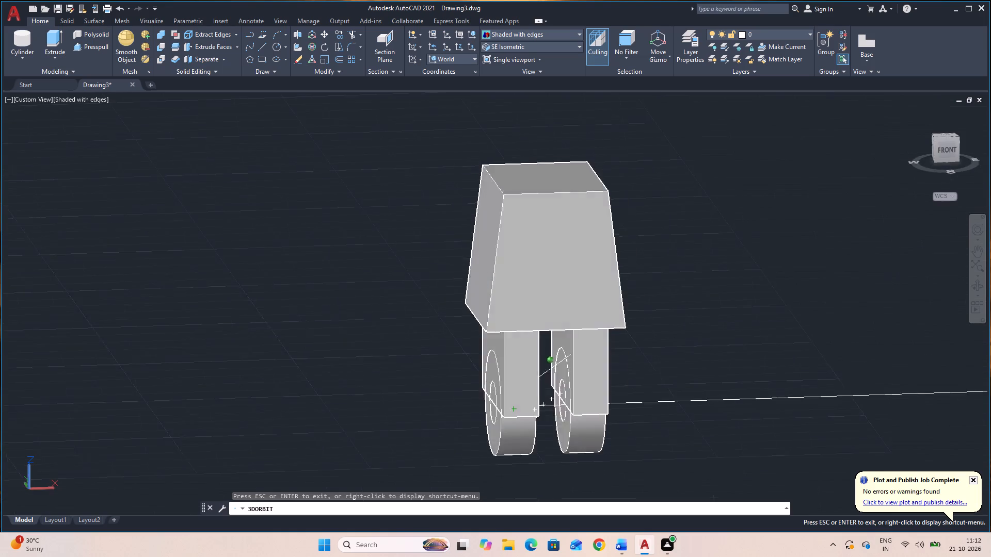
left_click_drag(801, 456, 857, 440)
left_click_drag(800, 452, 882, 434)
left_click_drag(701, 456, 707, 456)
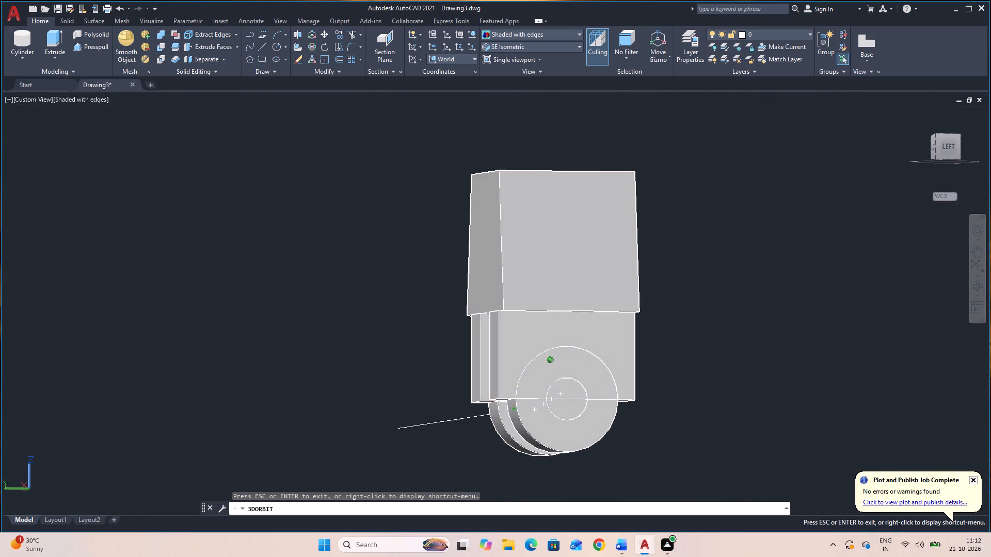
left_click_drag(707, 456, 838, 465)
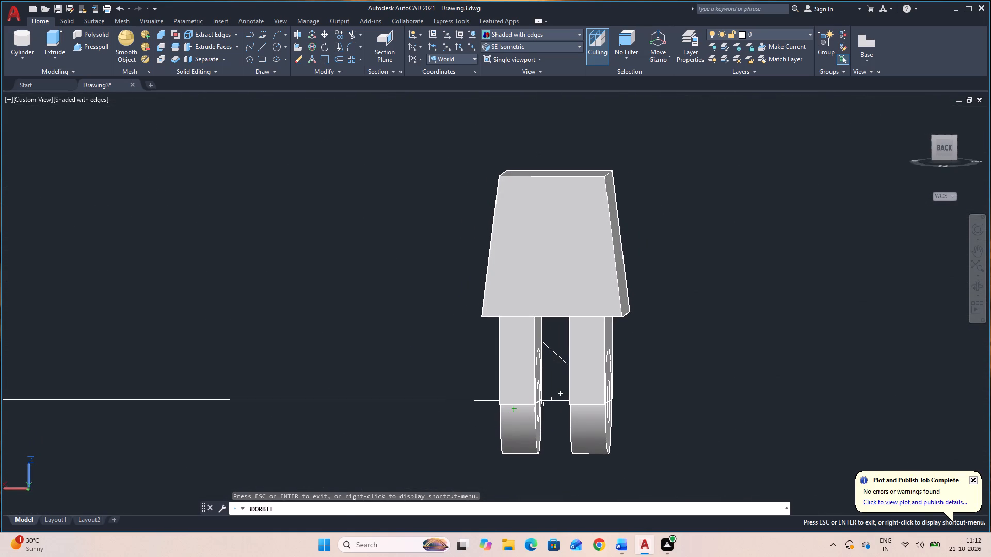
key("Escape")
key("Escape")
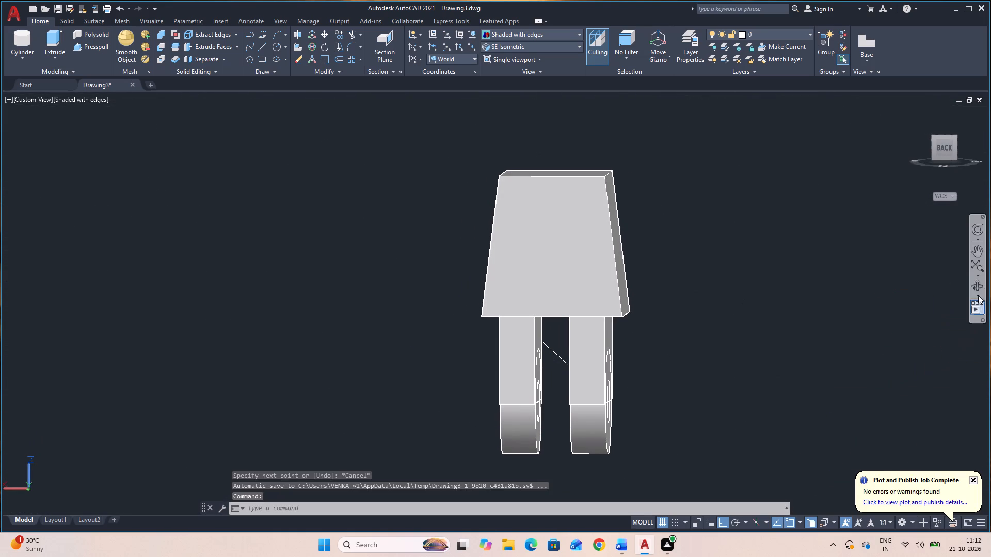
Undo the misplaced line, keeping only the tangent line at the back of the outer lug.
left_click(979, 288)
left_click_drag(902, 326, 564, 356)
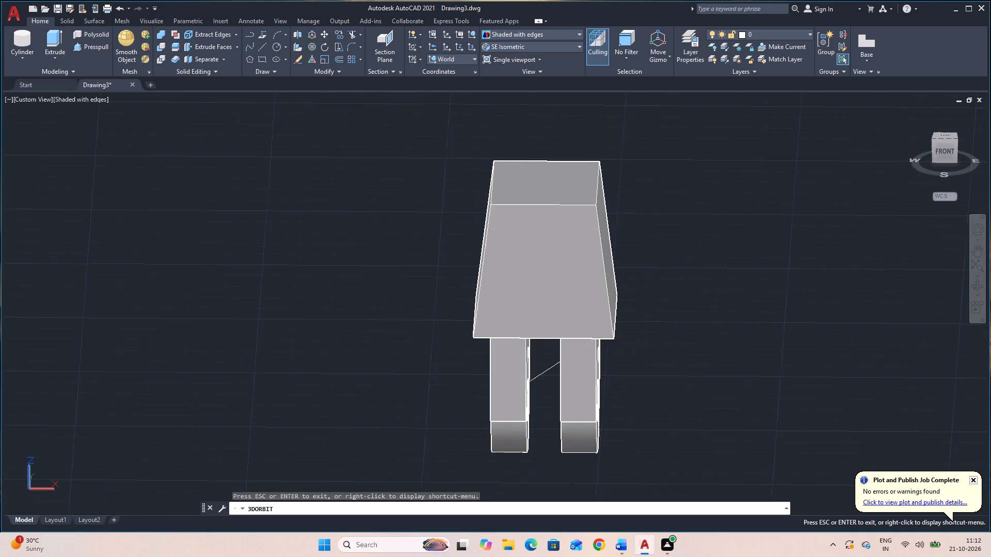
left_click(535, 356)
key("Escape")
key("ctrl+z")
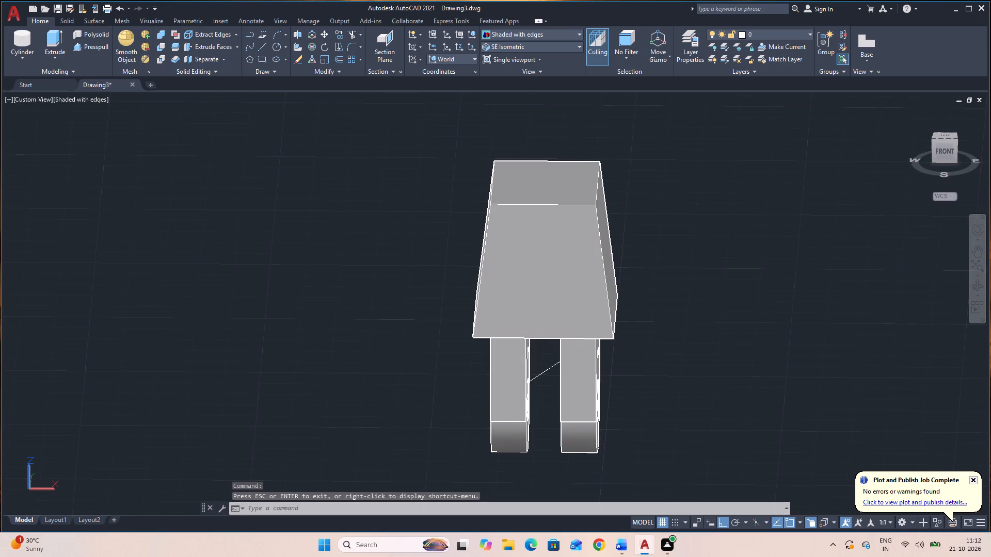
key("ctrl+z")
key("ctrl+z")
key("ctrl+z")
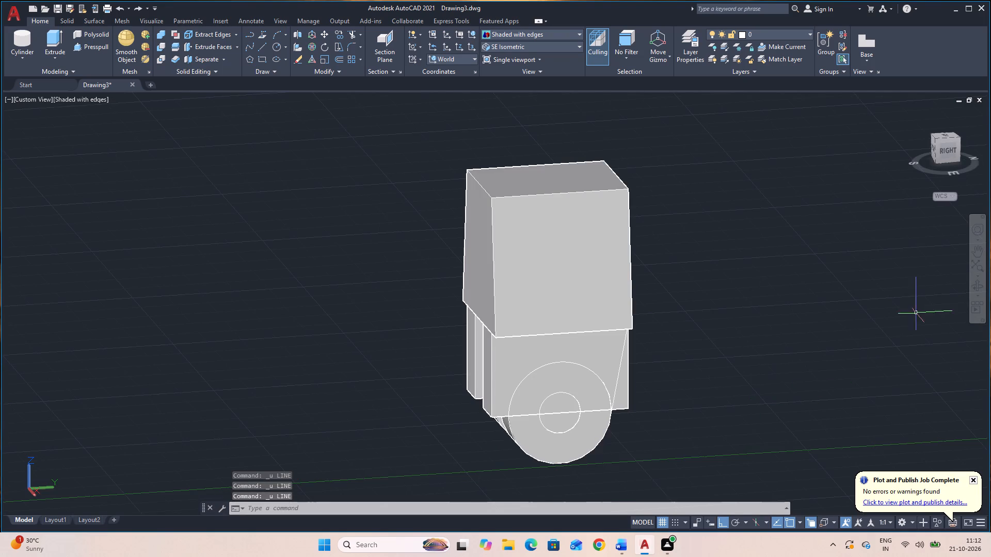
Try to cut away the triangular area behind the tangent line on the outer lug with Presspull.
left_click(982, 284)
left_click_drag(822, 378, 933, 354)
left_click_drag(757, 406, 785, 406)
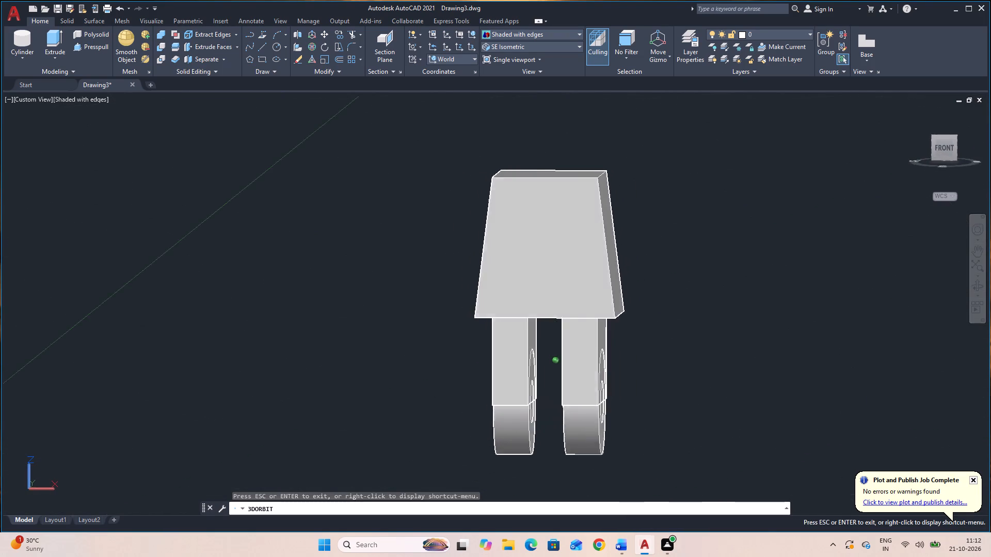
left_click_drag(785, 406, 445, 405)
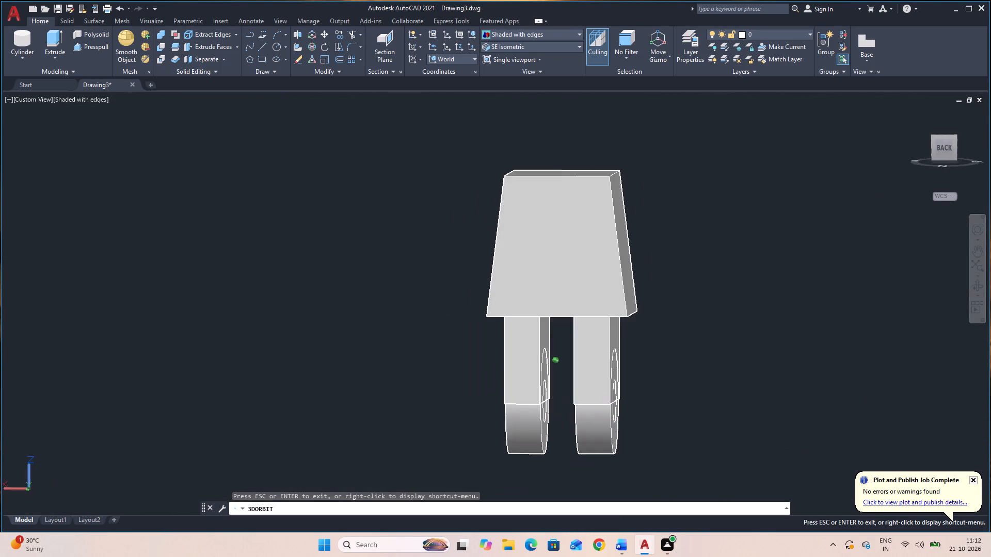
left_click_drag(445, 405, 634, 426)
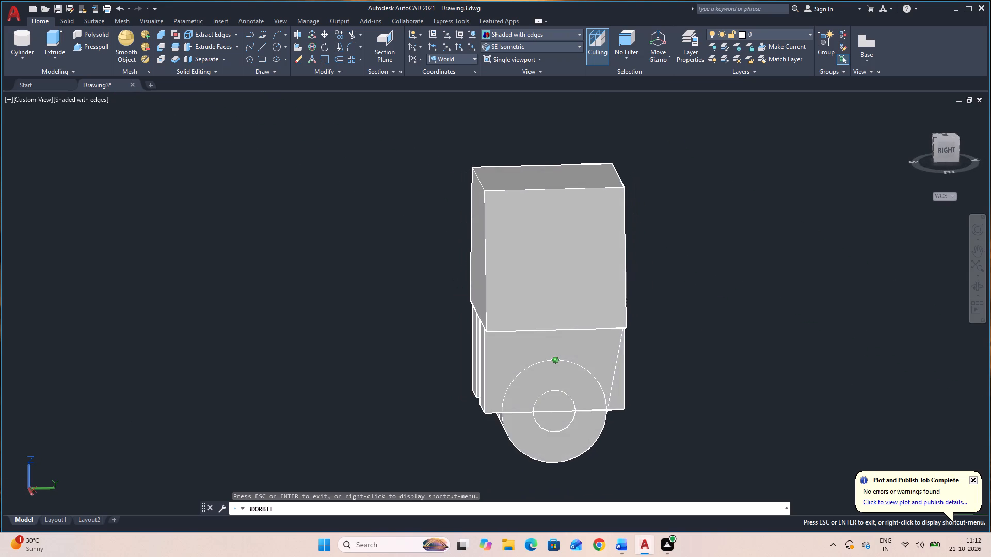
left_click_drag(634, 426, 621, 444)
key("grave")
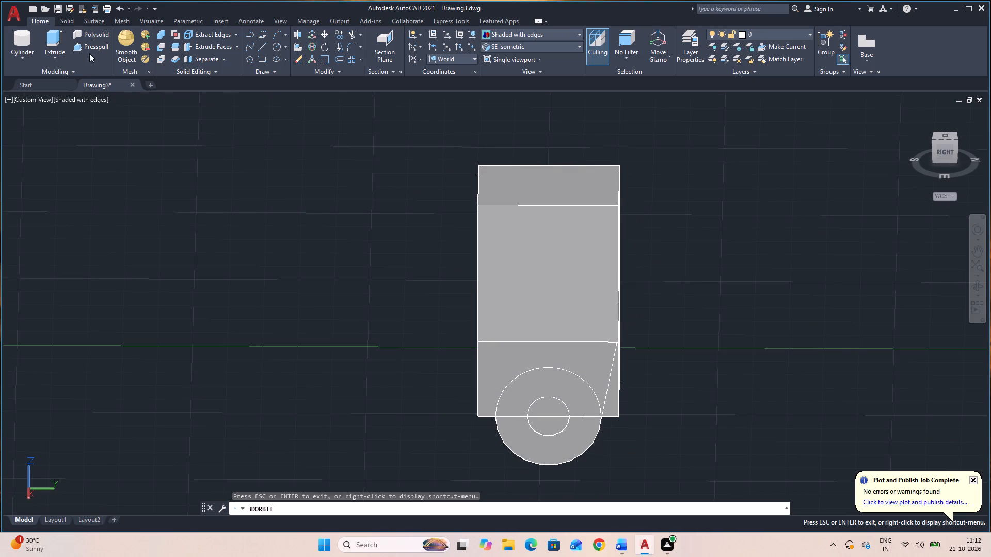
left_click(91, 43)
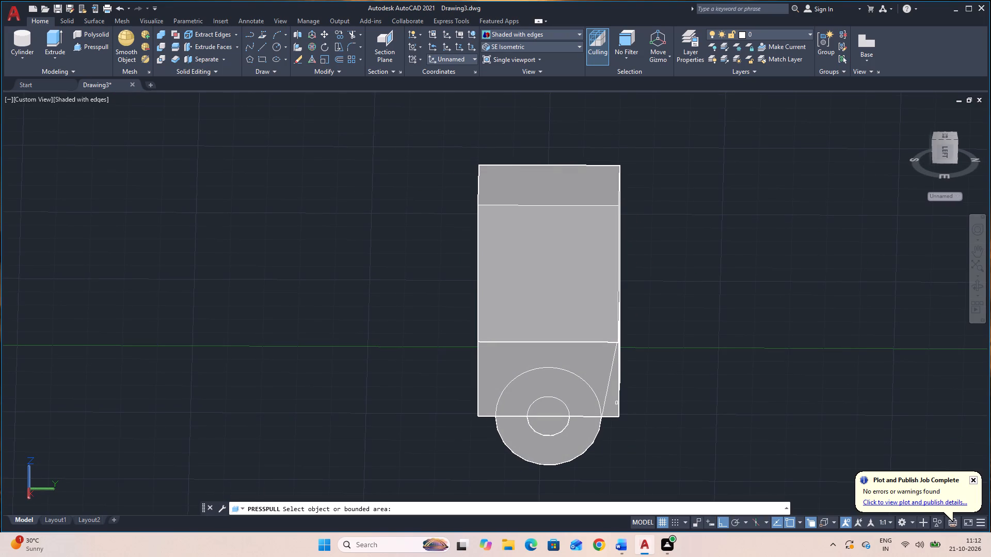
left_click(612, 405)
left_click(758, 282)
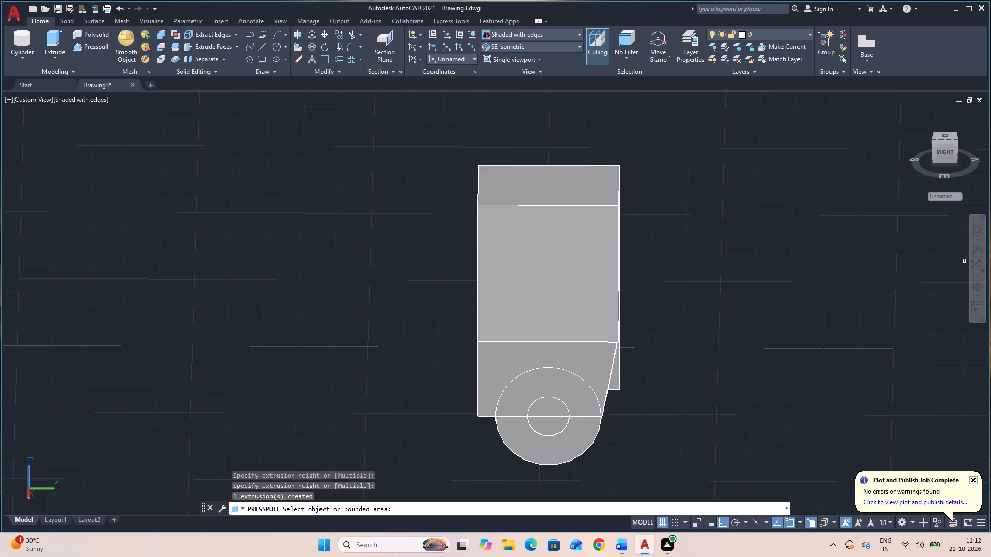
Examine the cut back edge of the outer lug against the other lug from the side and back.
left_click(978, 269)
left_click_drag(856, 300, 833, 297)
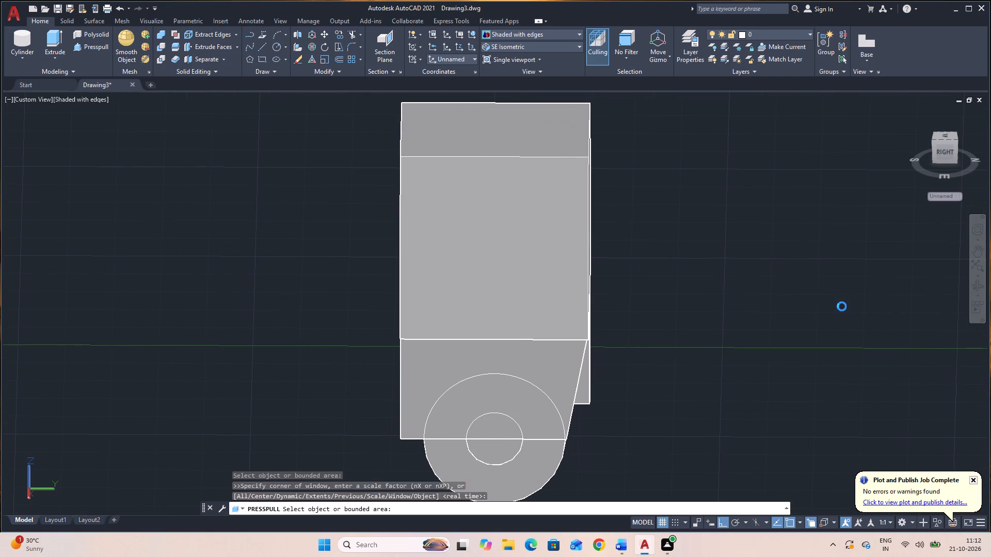
left_click(977, 283)
left_click_drag(912, 318, 822, 309)
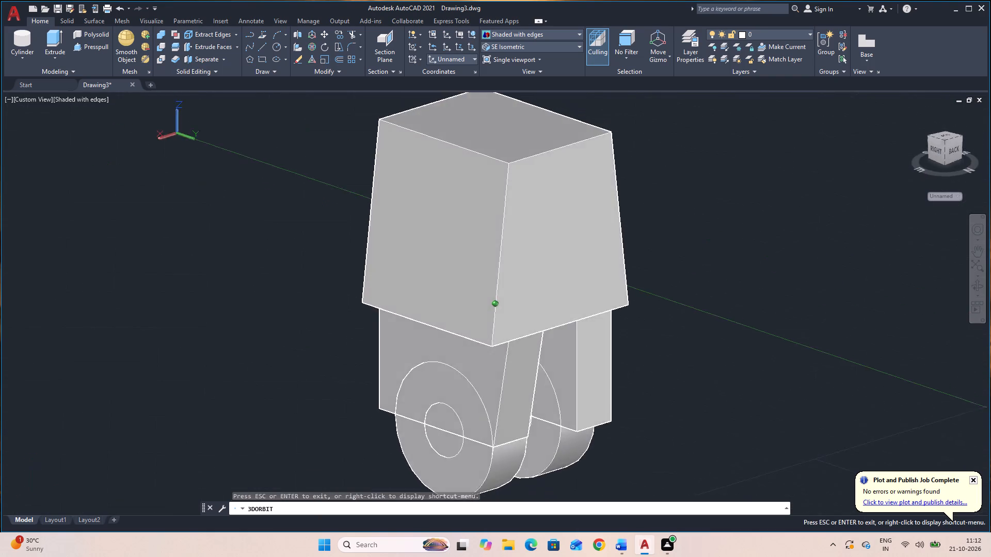
left_click_drag(822, 309, 899, 313)
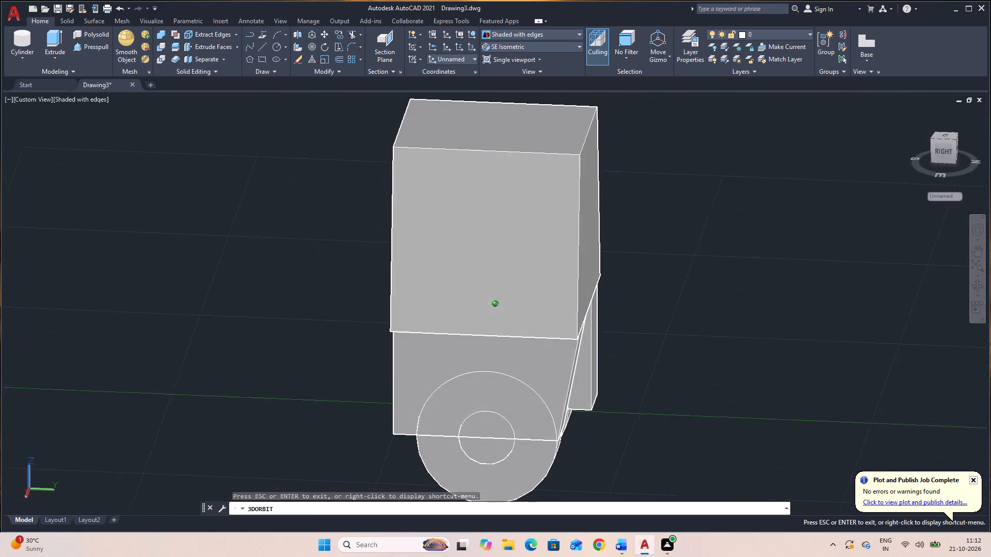
left_click_drag(899, 313, 826, 294)
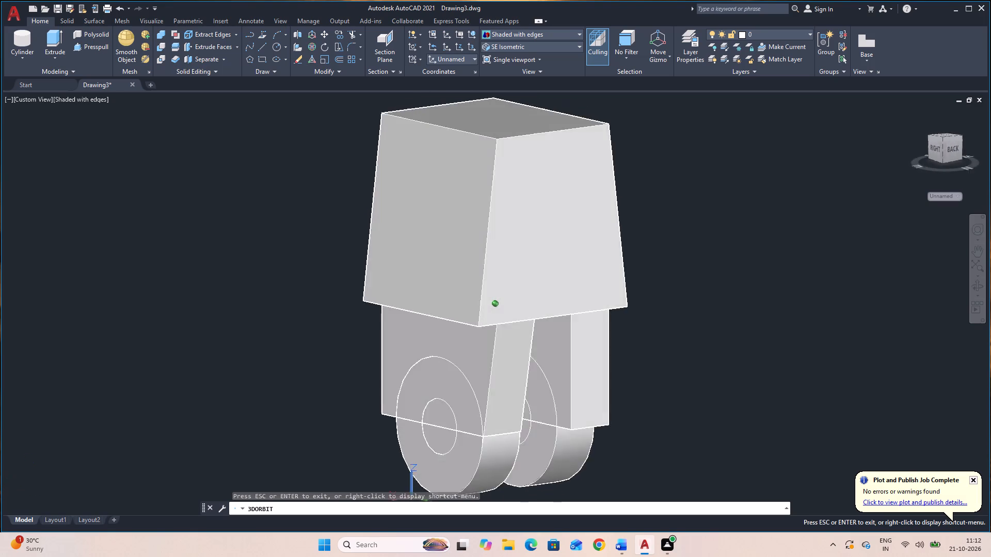
left_click_drag(826, 294, 921, 311)
left_click_drag(921, 311, 887, 282)
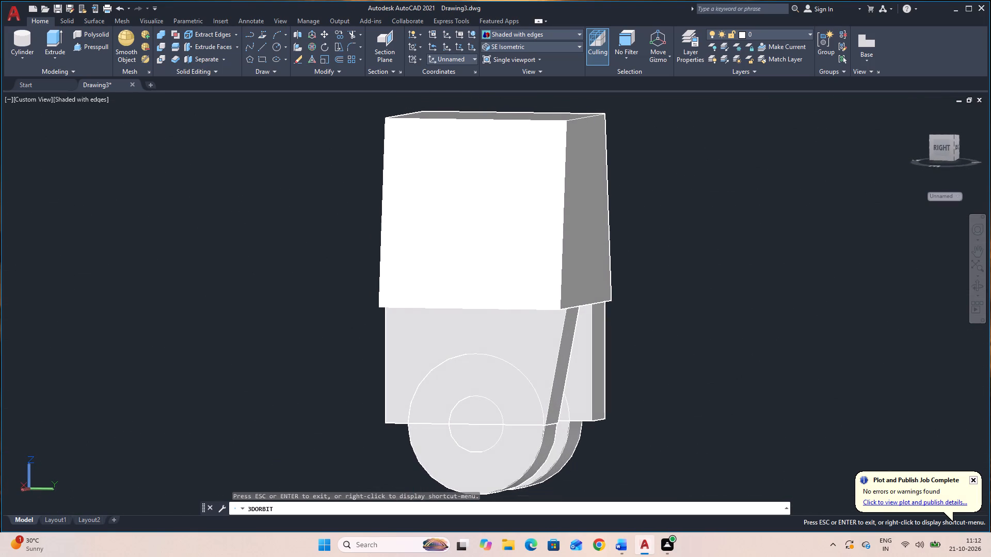
left_click_drag(829, 320, 768, 337)
left_click_drag(800, 341, 854, 321)
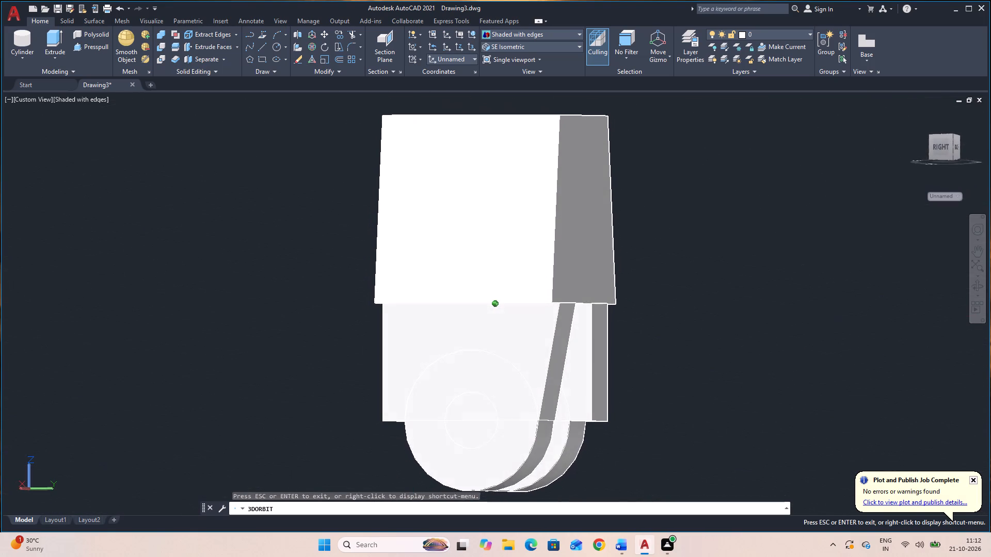
left_click_drag(854, 321, 852, 353)
key("Escape")
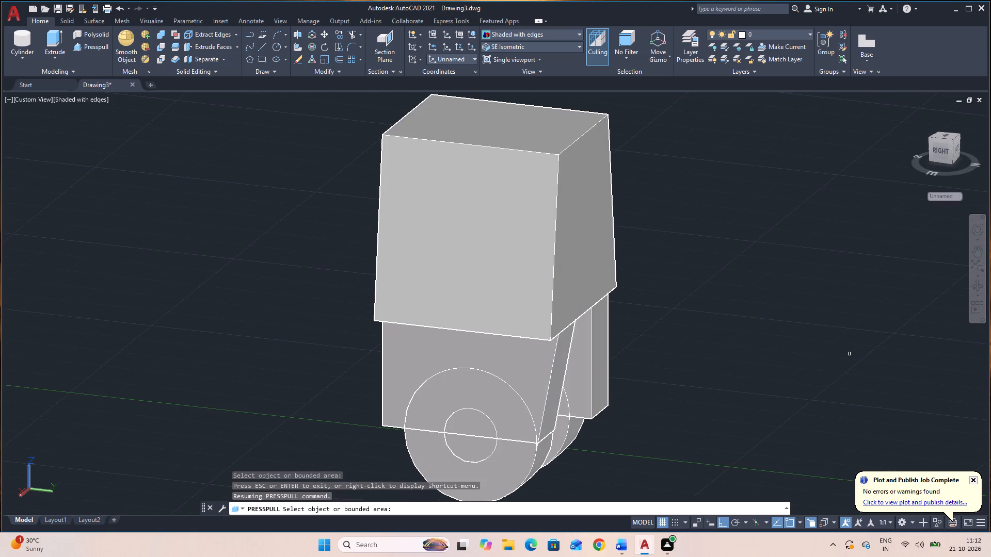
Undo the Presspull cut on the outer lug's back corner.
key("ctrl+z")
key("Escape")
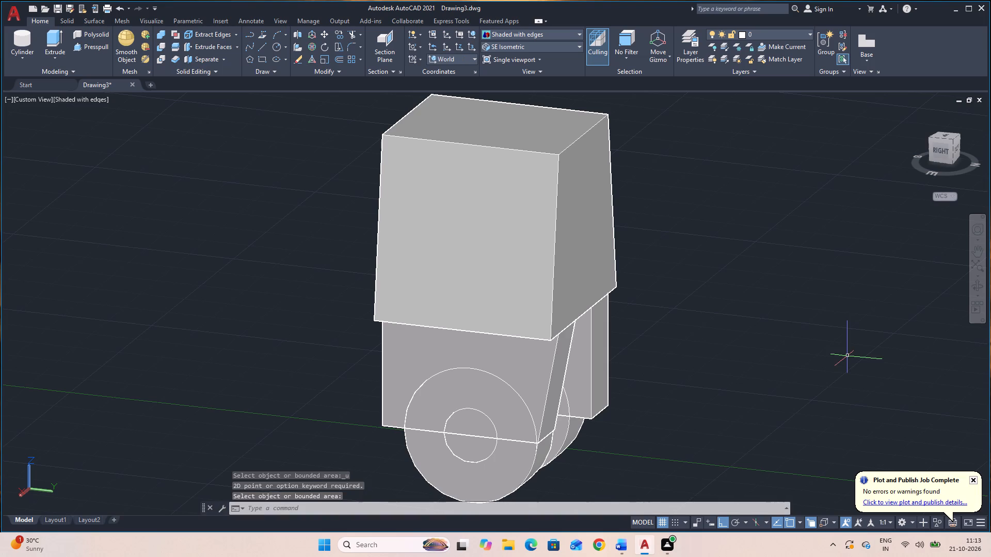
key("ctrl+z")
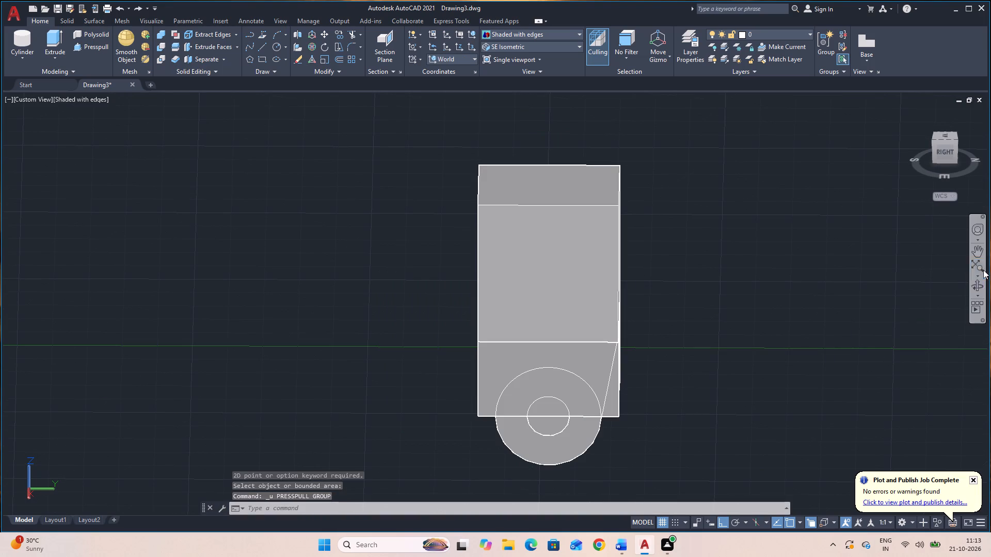
Cut away the triangular area behind the tangent line on each of the two lugs with Presspull.
left_click(974, 287)
left_click_drag(923, 326, 806, 314)
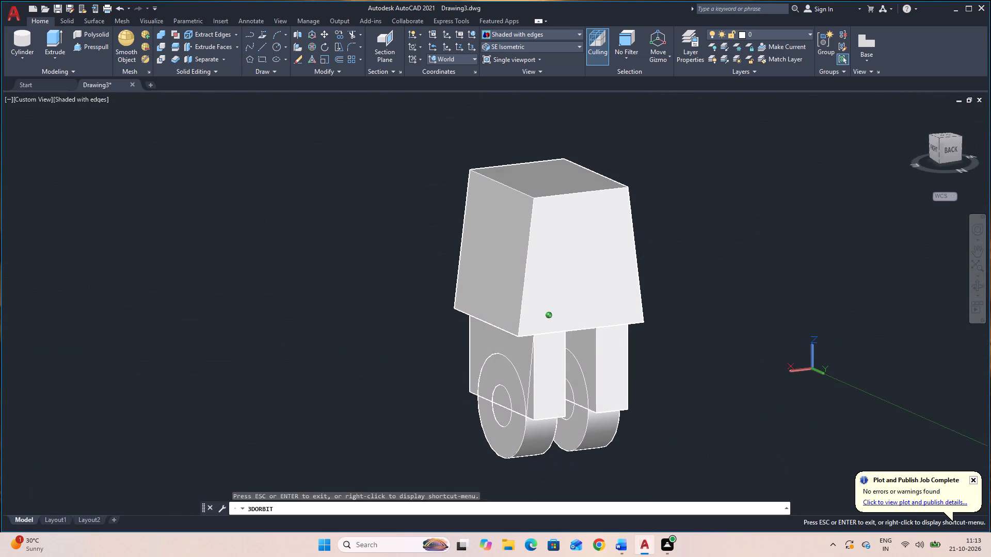
left_click_drag(806, 314, 807, 320)
key("Escape")
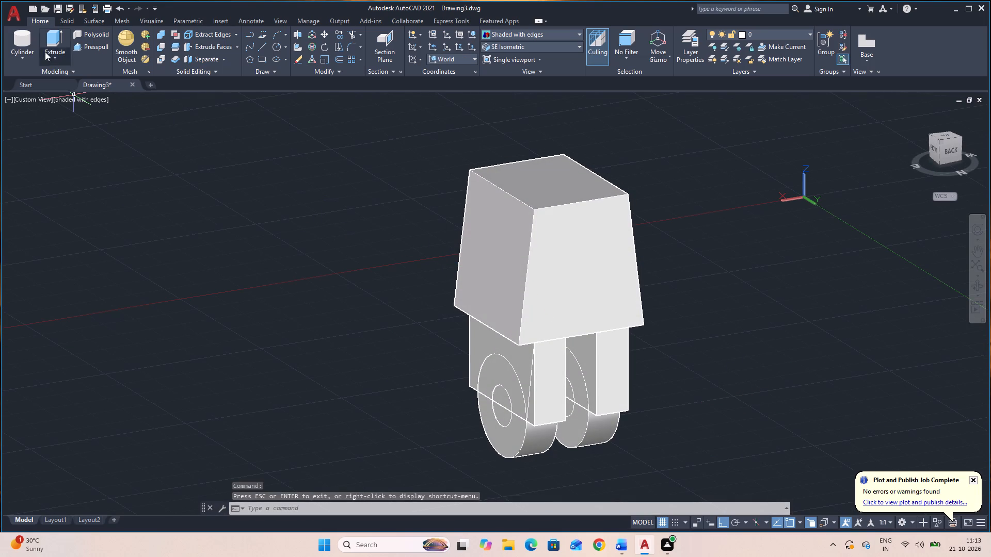
left_click(81, 46)
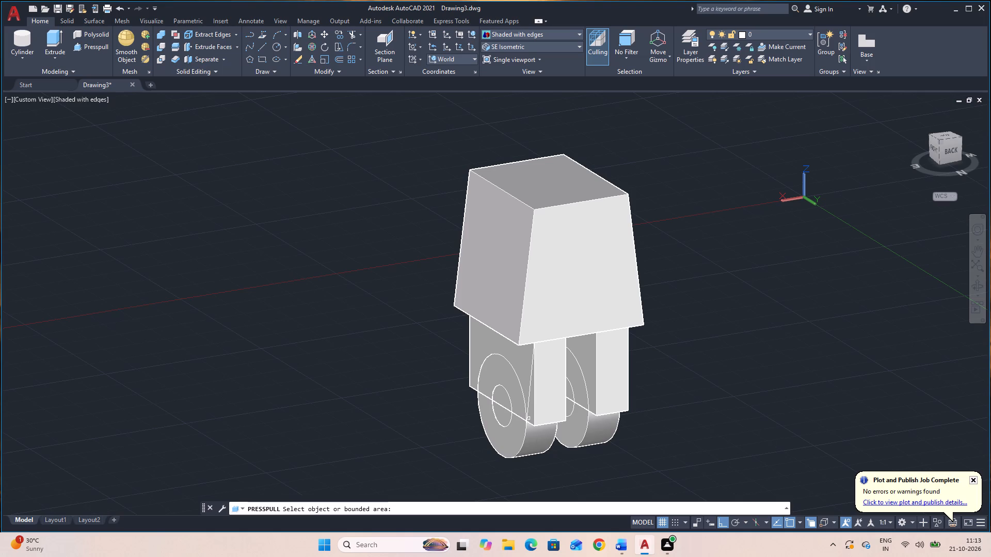
left_click(532, 415)
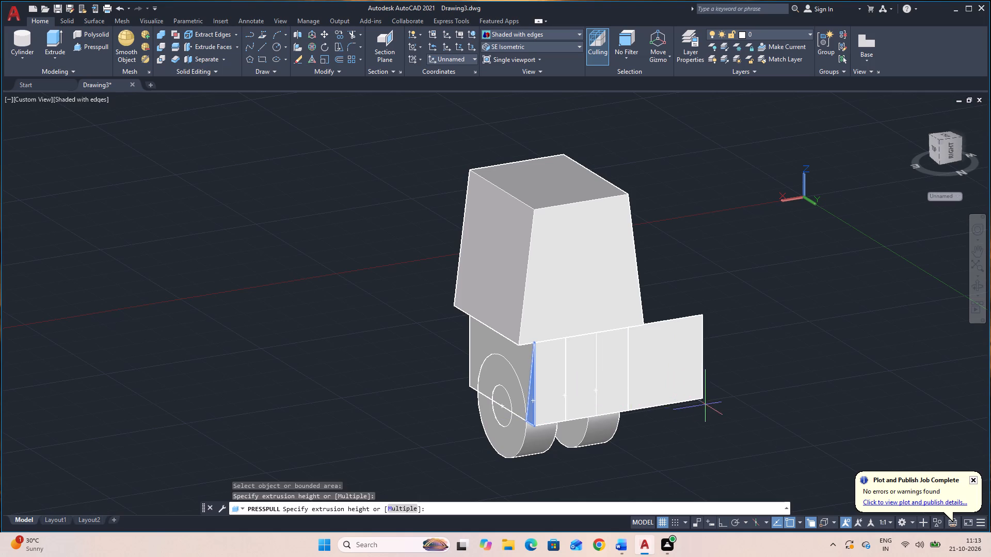
left_click(706, 405)
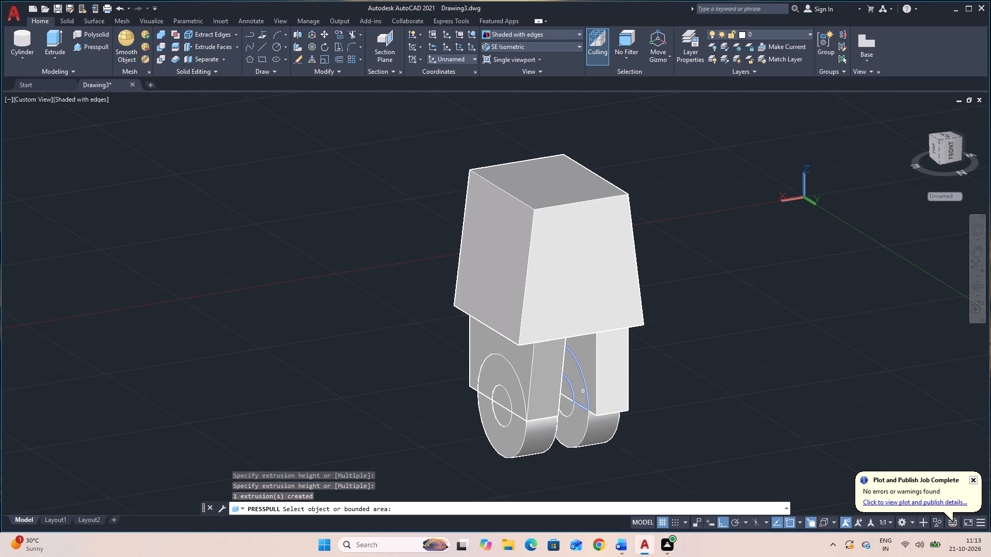
left_click(593, 386)
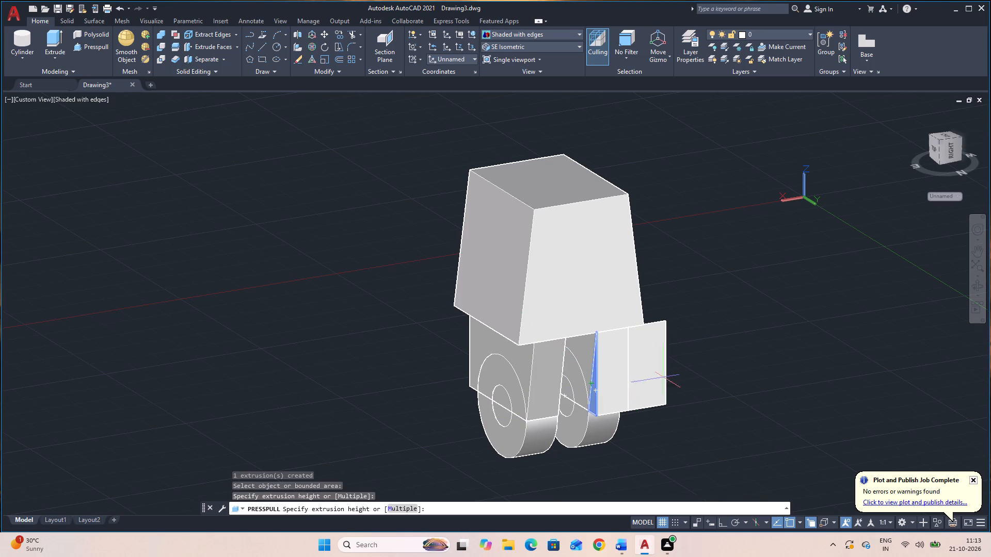
left_click(764, 378)
key("Escape")
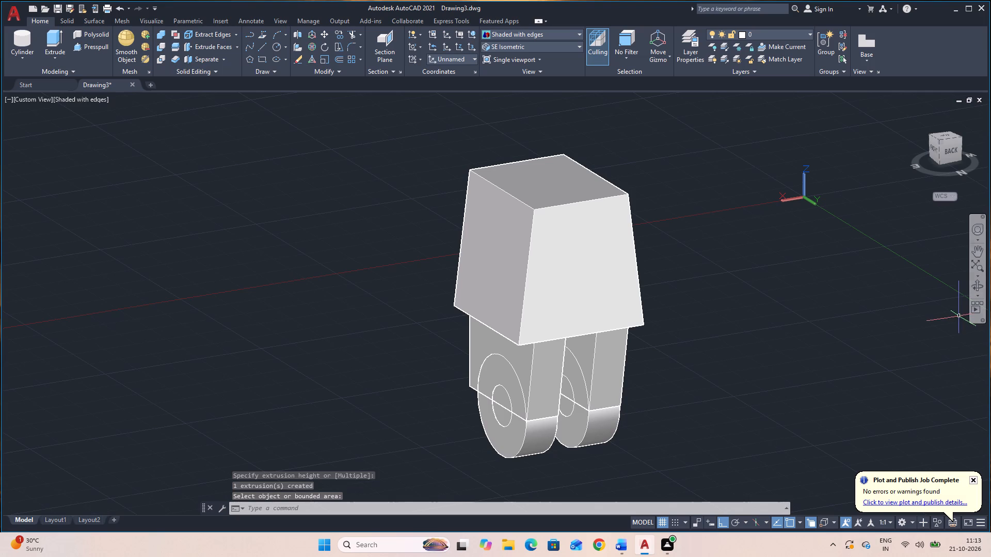
Examine the tapered back edges and the front corners of both lugs from the side and front.
left_click(979, 291)
left_click_drag(867, 341, 688, 324)
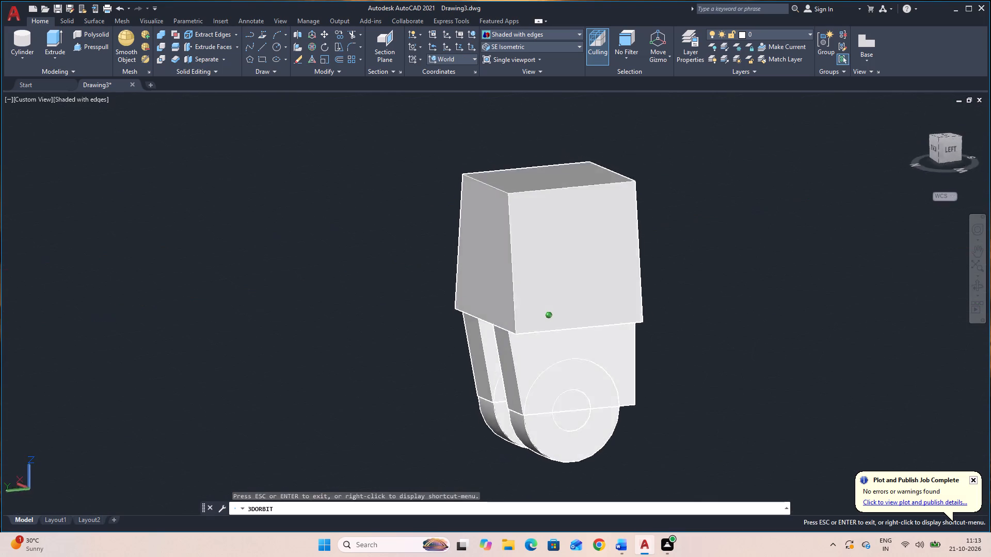
left_click_drag(688, 324, 641, 294)
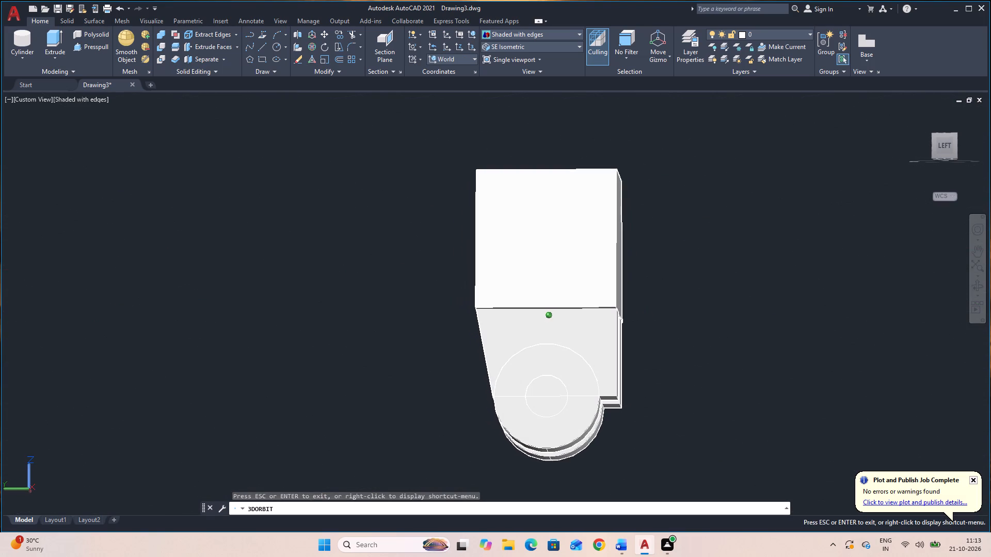
left_click_drag(641, 294, 696, 381)
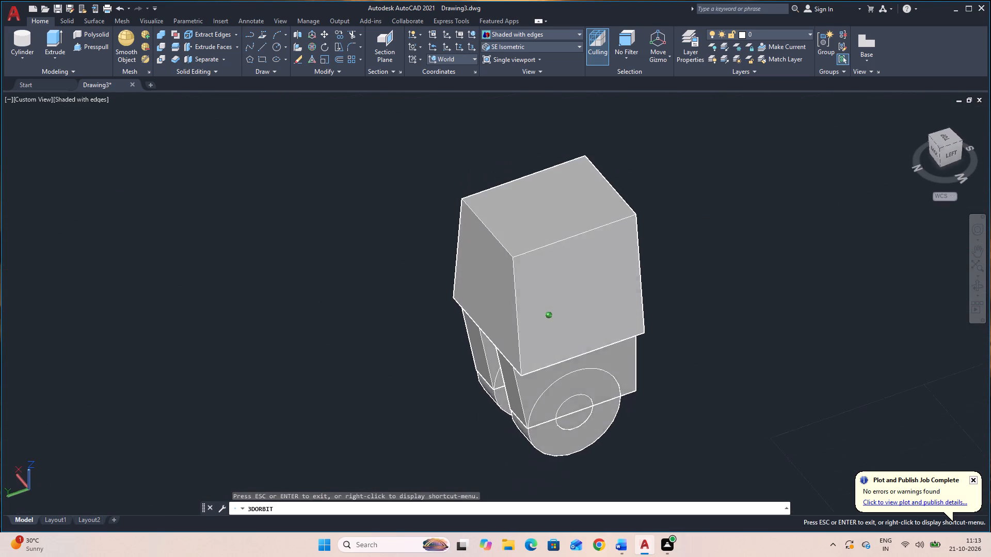
left_click_drag(696, 381, 669, 380)
left_click_drag(615, 377, 500, 351)
key("Escape")
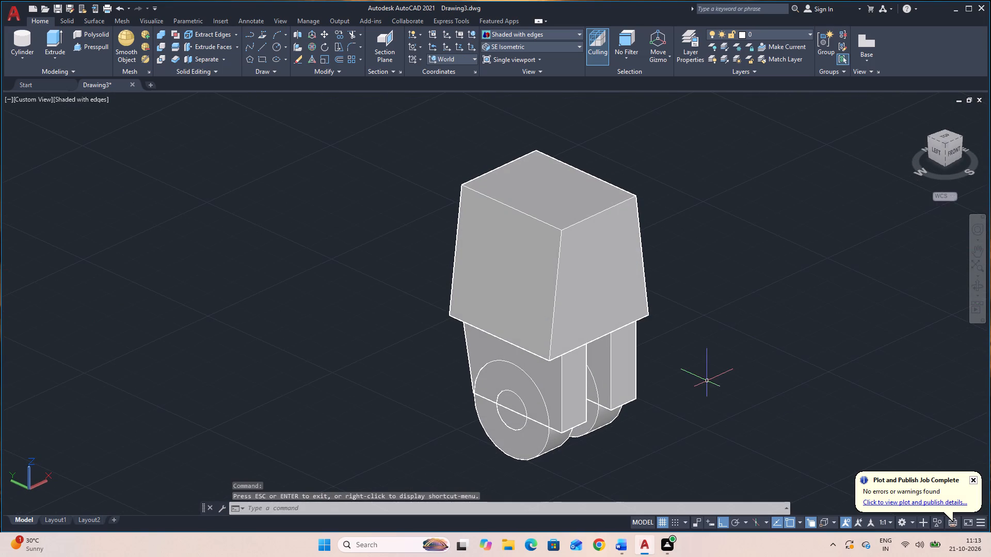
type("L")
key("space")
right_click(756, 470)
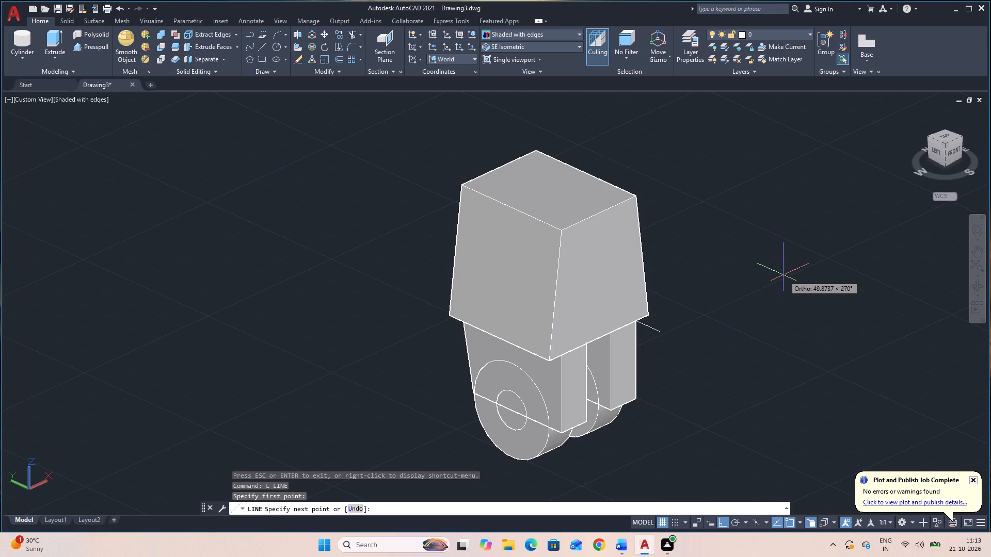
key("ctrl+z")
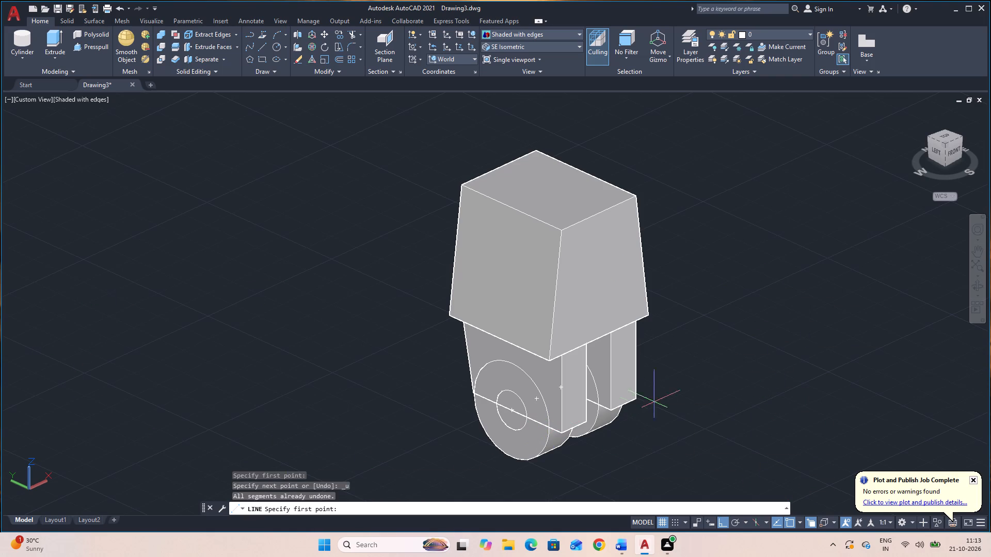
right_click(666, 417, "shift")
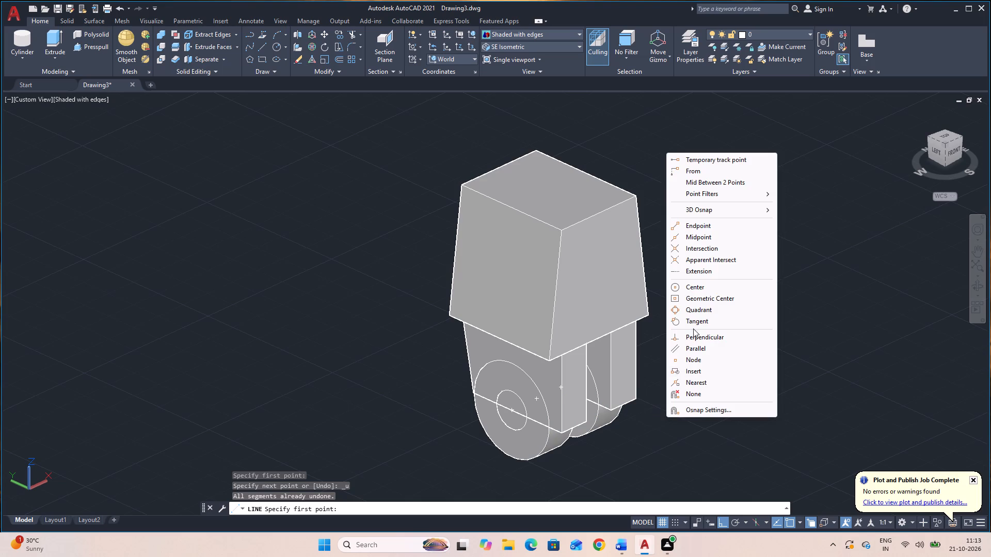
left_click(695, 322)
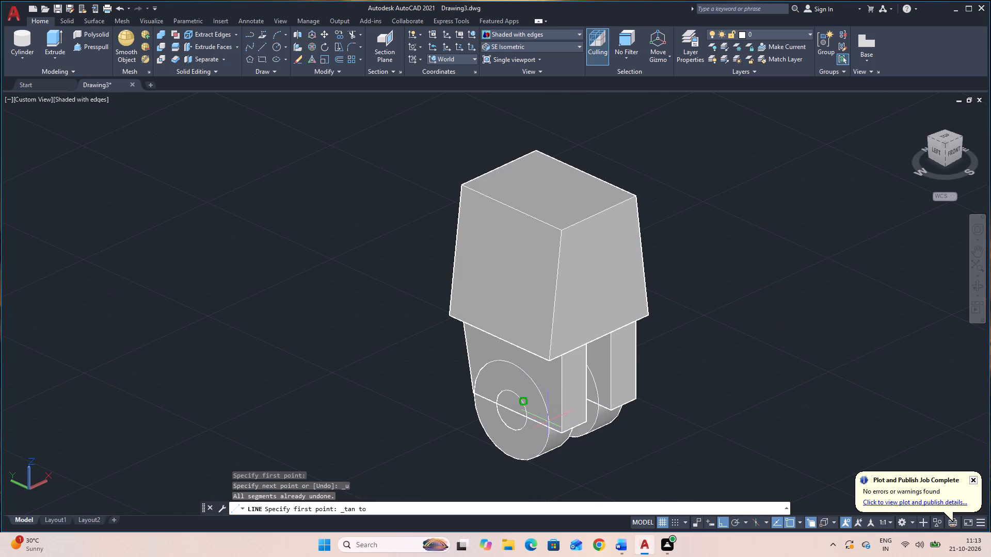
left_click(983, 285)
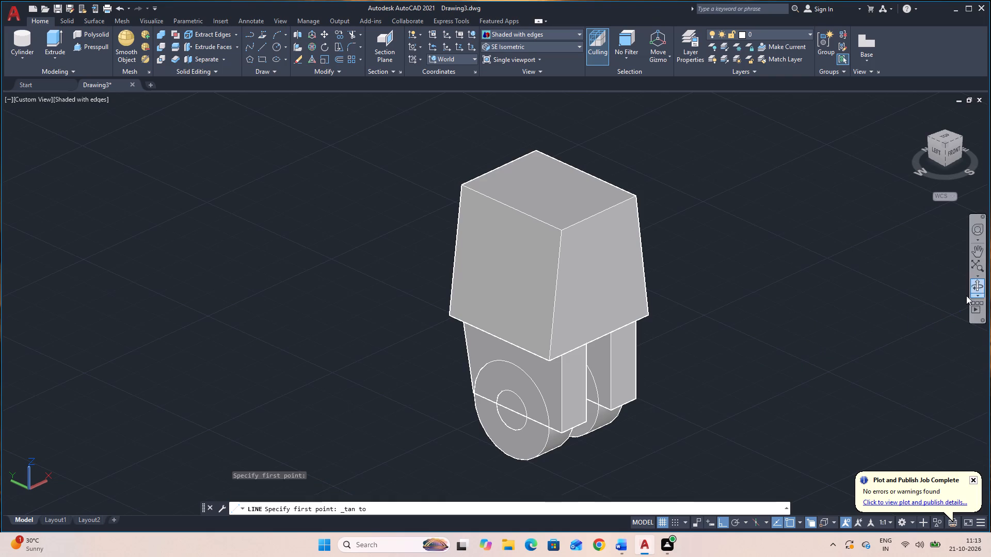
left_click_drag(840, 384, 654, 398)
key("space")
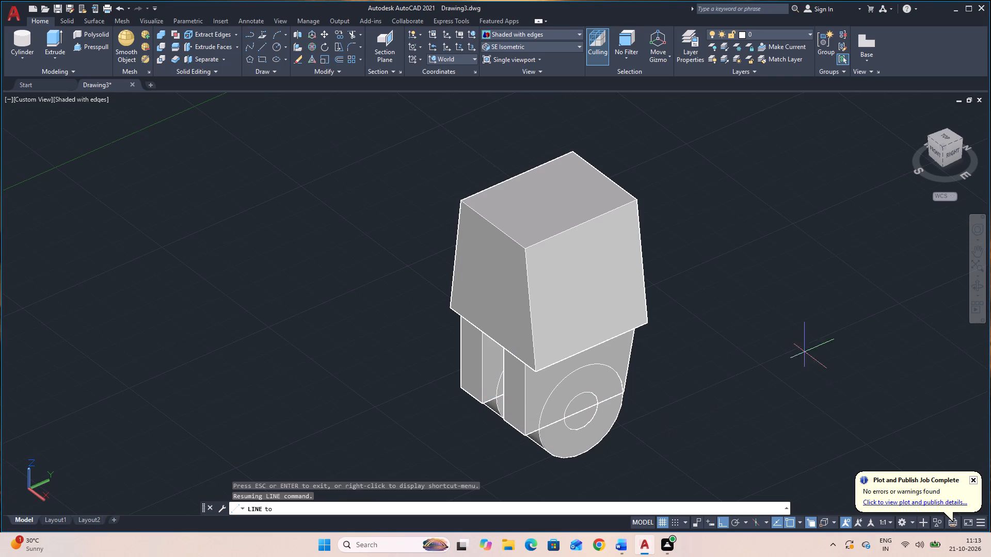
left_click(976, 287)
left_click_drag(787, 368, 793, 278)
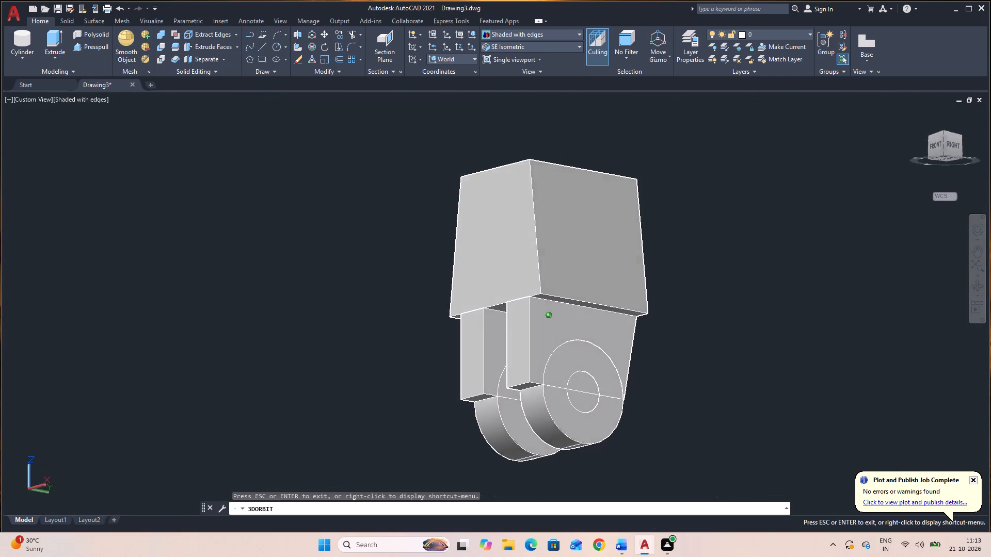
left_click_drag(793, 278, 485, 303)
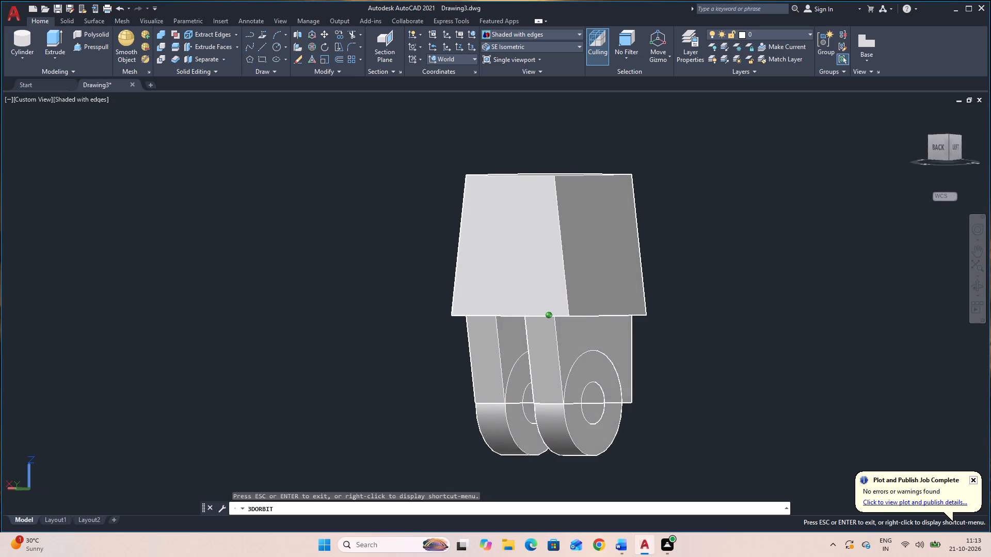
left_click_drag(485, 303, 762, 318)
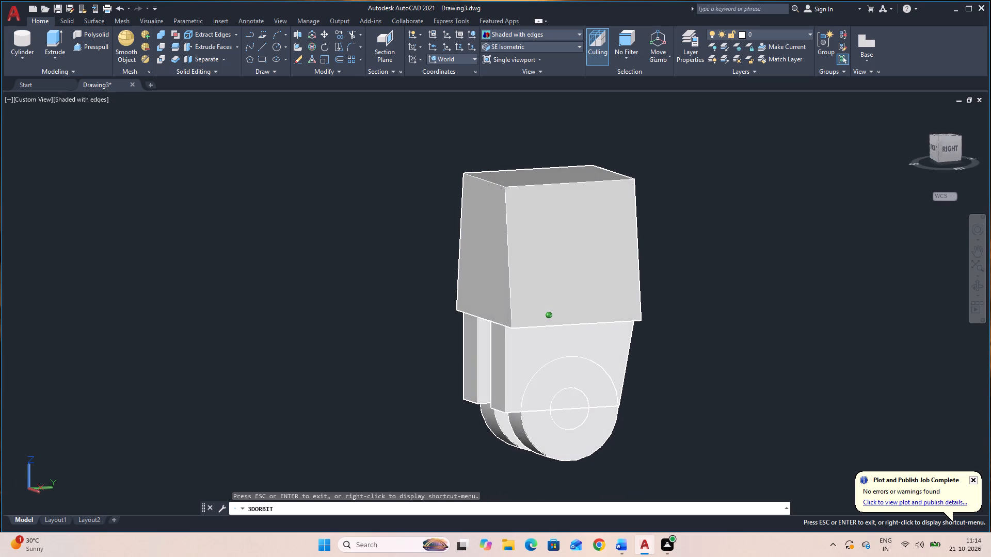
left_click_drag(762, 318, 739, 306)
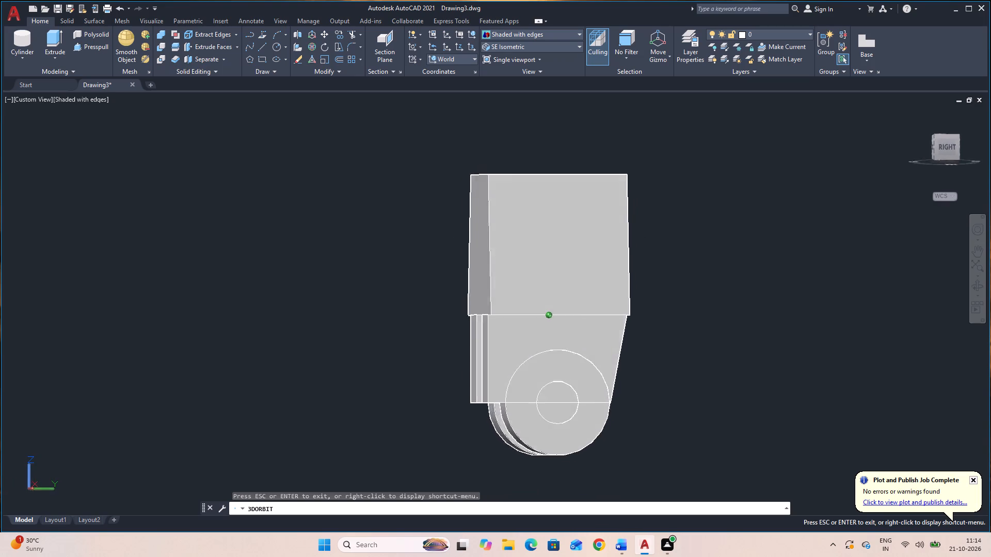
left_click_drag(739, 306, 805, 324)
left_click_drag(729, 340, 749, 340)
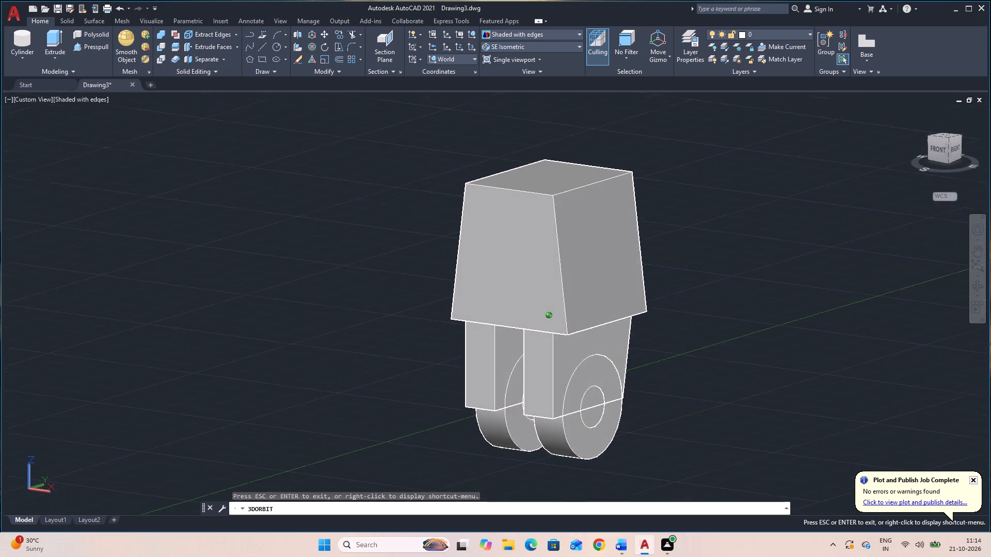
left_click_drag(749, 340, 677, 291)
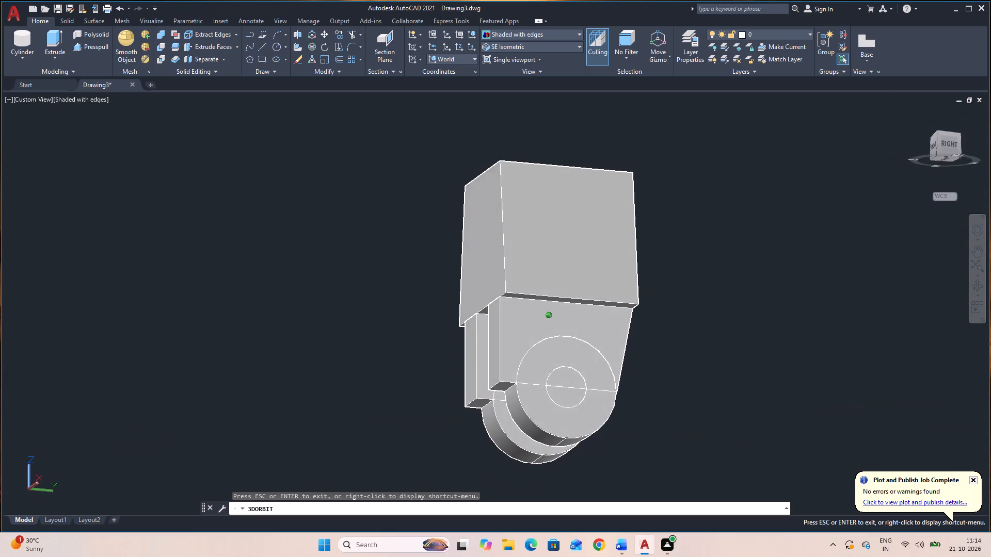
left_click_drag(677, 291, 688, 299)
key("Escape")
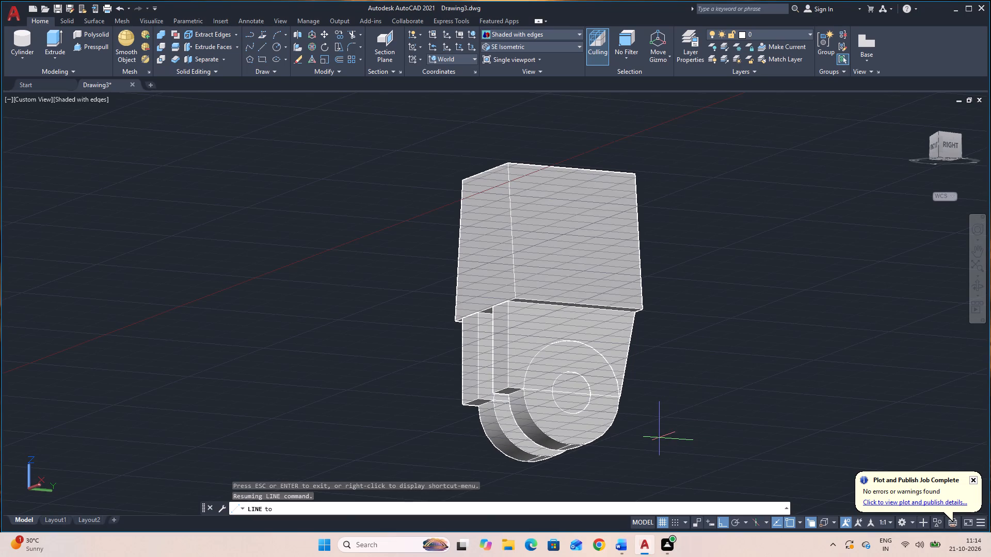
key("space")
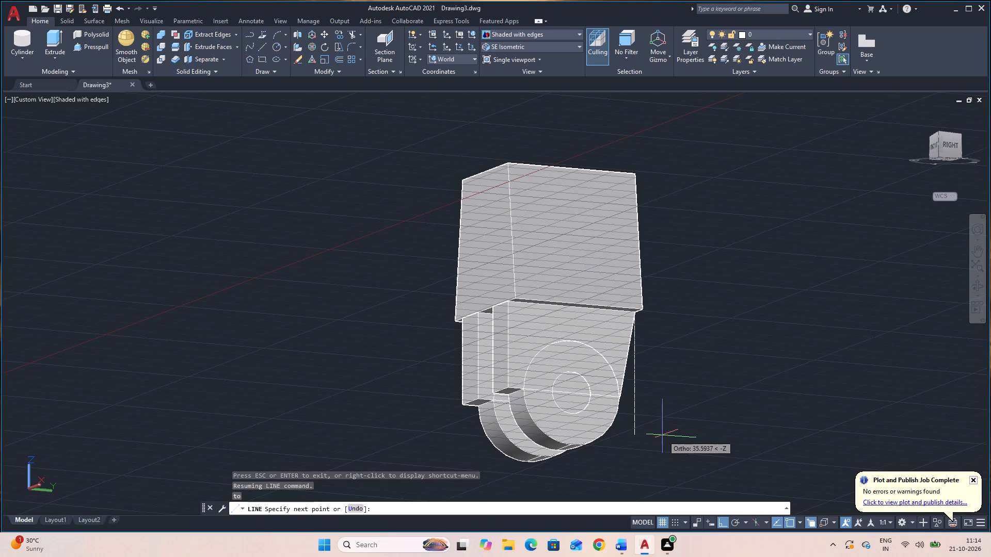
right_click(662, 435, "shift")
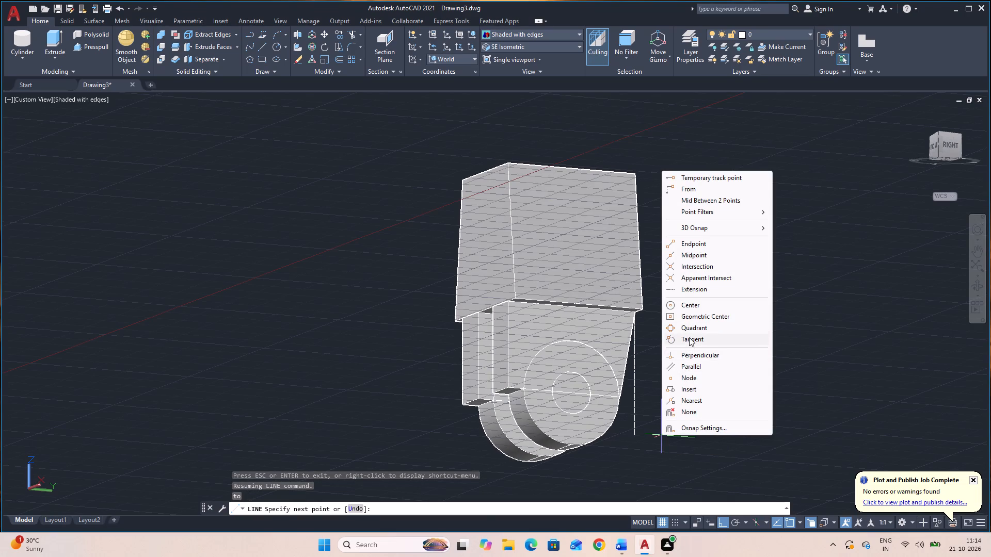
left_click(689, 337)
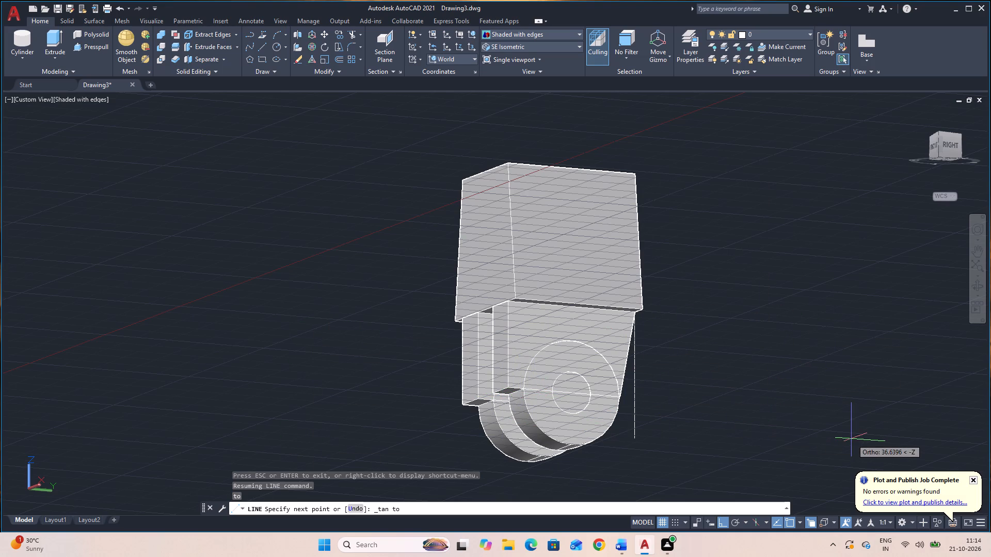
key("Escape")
Draw a line from the outer lug's top front corner, beneath the block, tangent to the lug's large circle.
key("space")
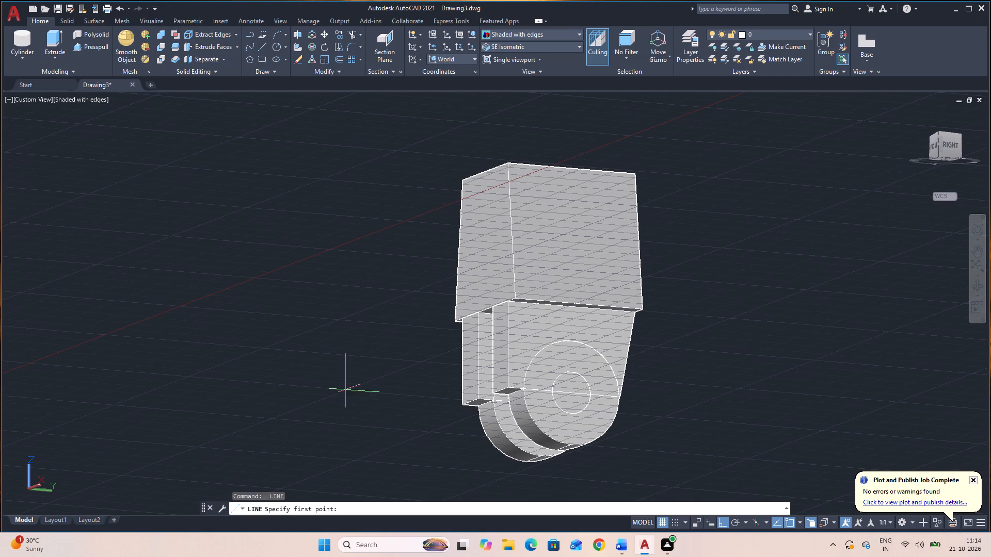
left_click(508, 302)
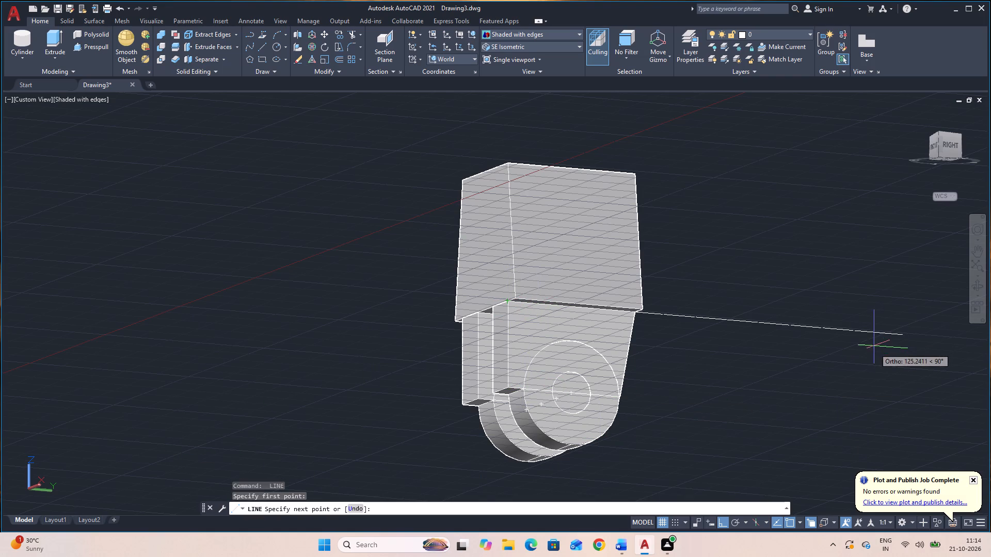
left_click(974, 287)
left_click_drag(679, 424, 826, 446)
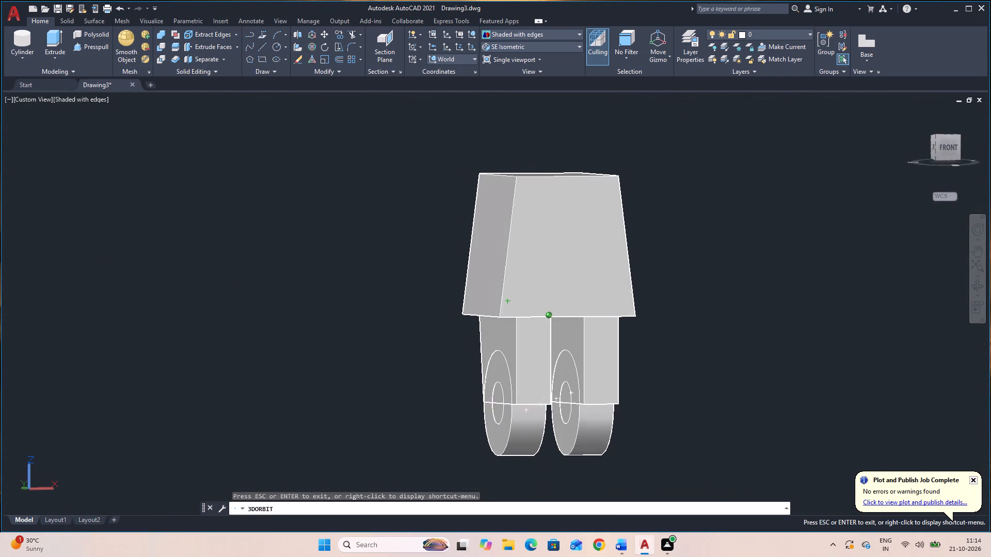
left_click_drag(826, 446, 787, 415)
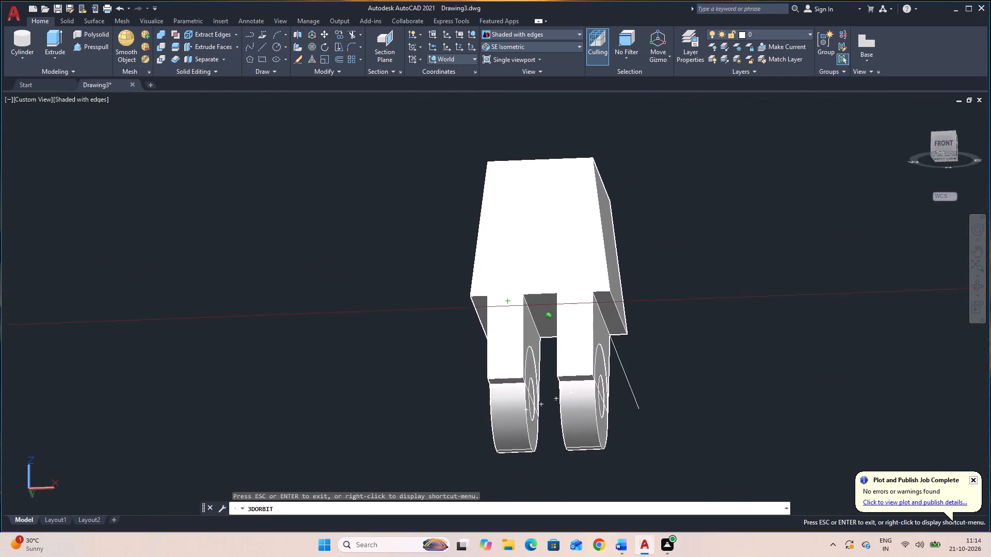
left_click_drag(787, 415, 555, 435)
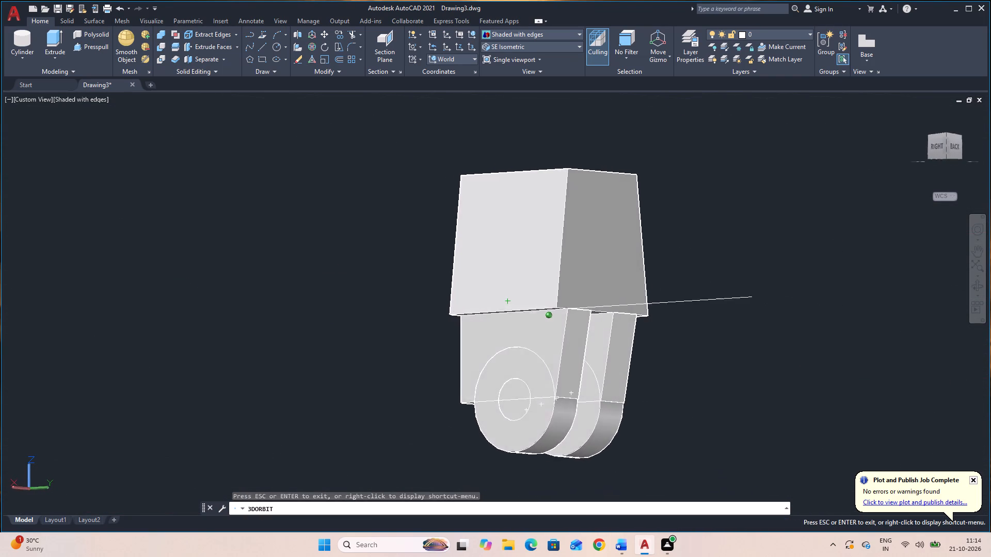
left_click_drag(555, 435, 695, 446)
left_click_drag(698, 422, 673, 426)
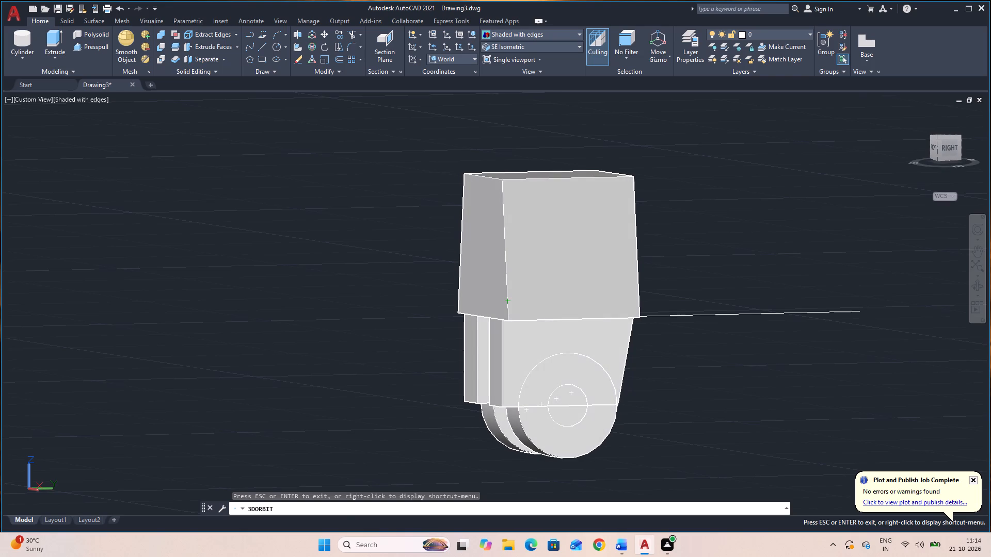
key("Escape")
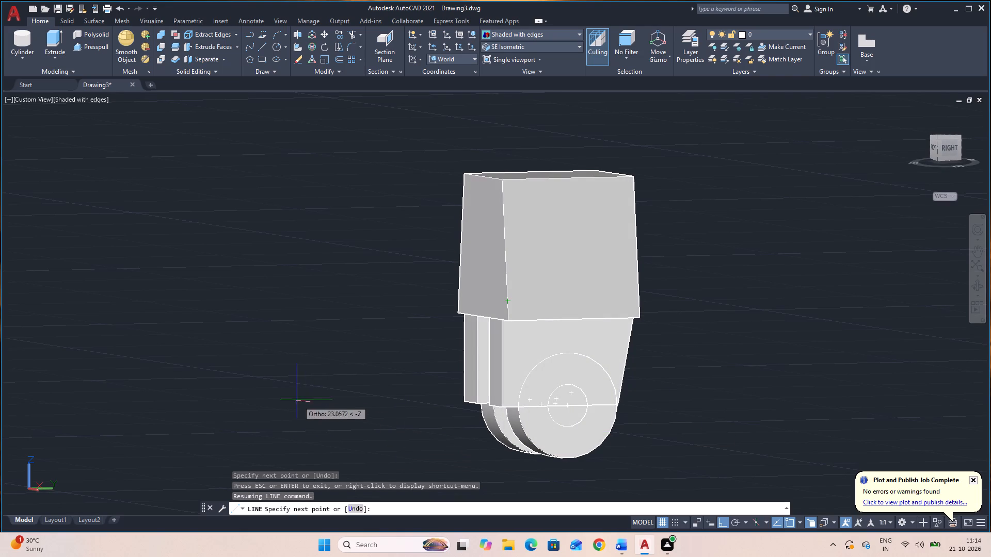
left_click(520, 415)
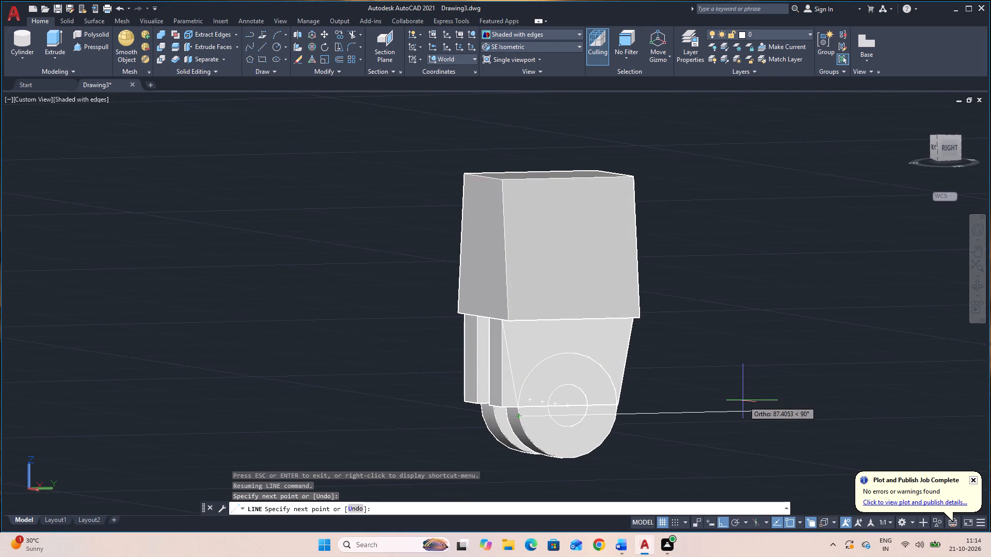
key("Escape")
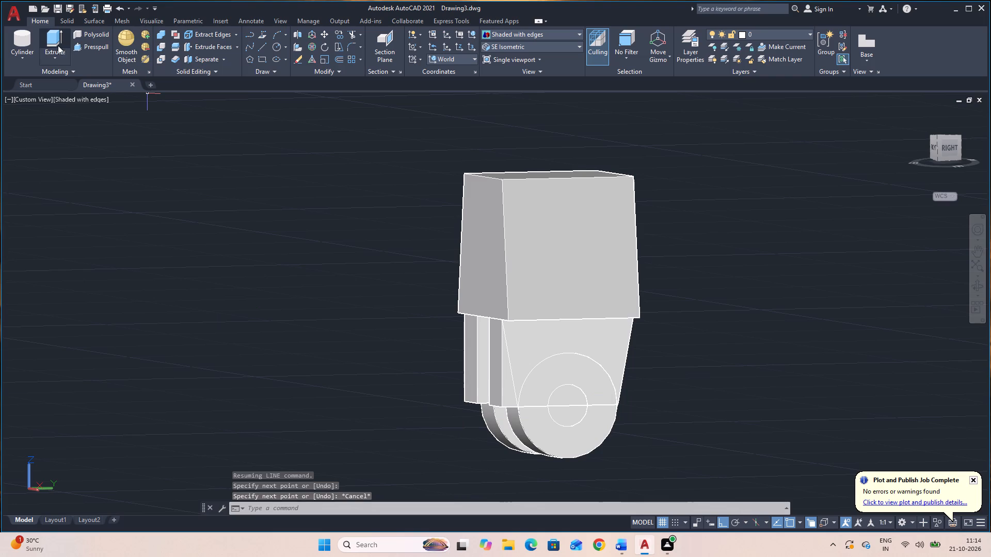
Cut away the triangular area in front of the tangent line on each of the two lugs with Presspull.
left_click(84, 43)
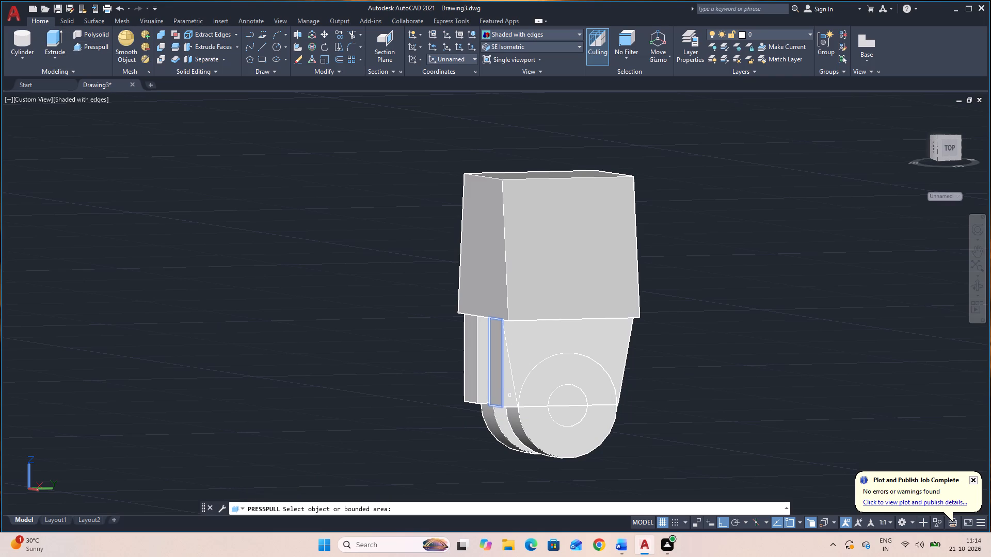
left_click(510, 396)
left_click(300, 361)
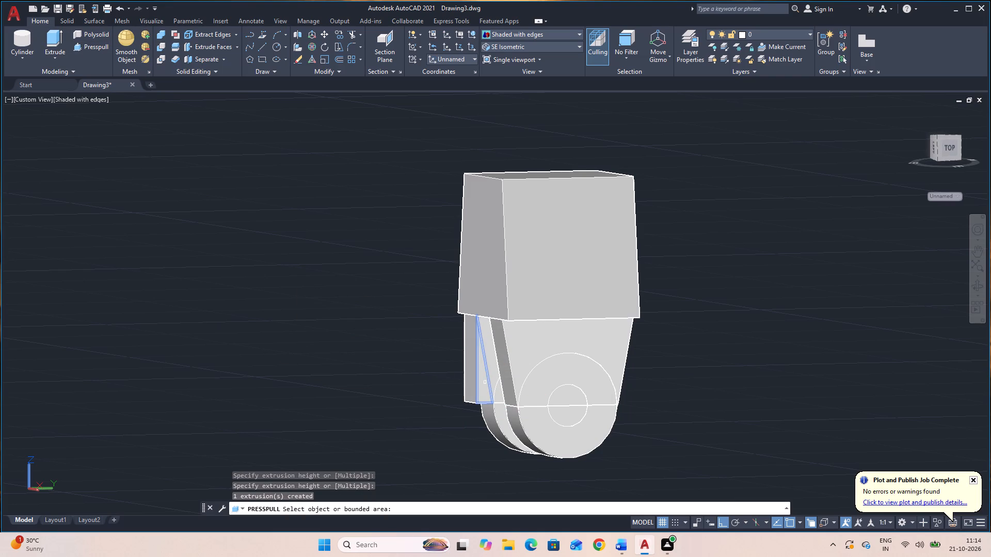
left_click(486, 383)
left_click(325, 350)
key("Escape")
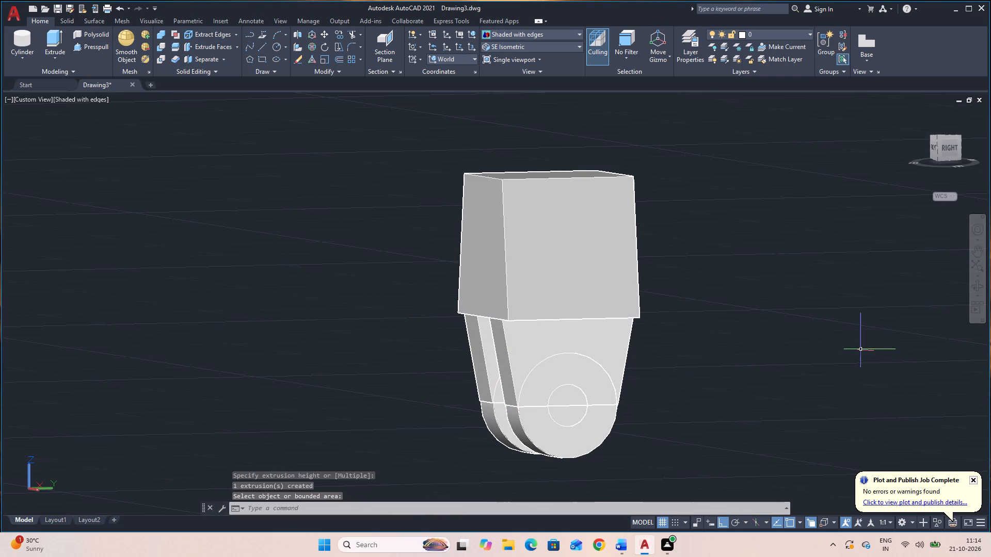
Examine the tapered front and back edges of both lugs from the back, side and front.
left_click(977, 289)
left_click_drag(886, 359, 673, 371)
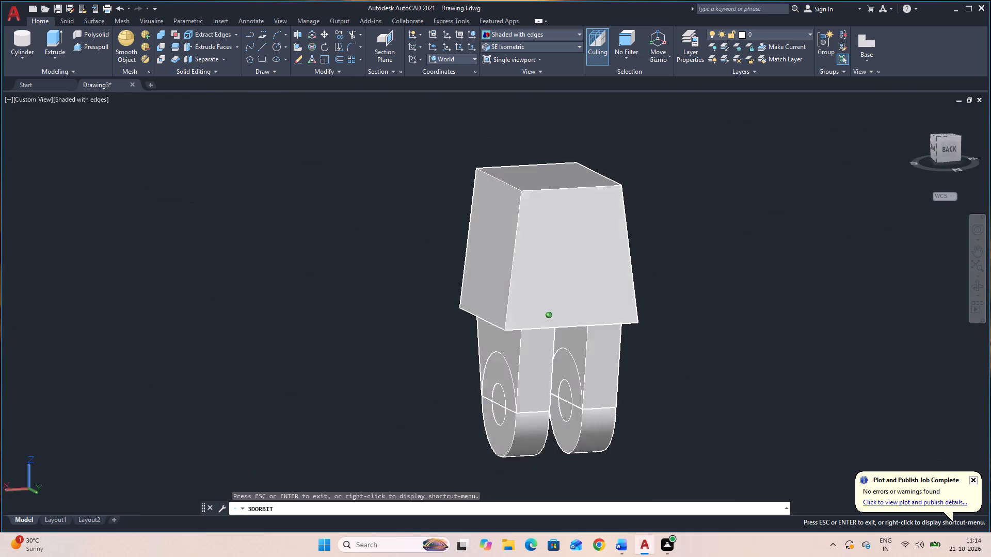
left_click_drag(673, 371, 435, 376)
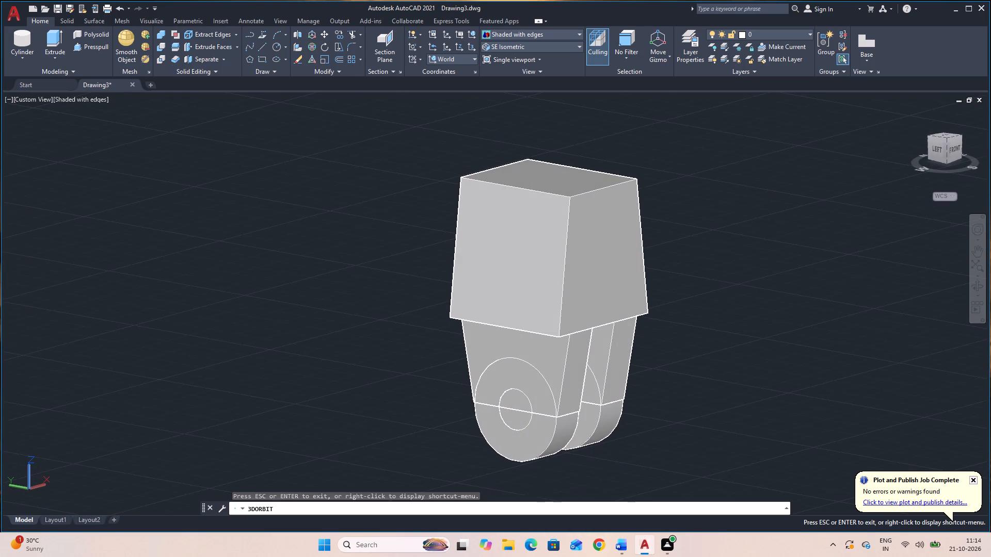
left_click_drag(788, 392, 798, 392)
key("Escape")
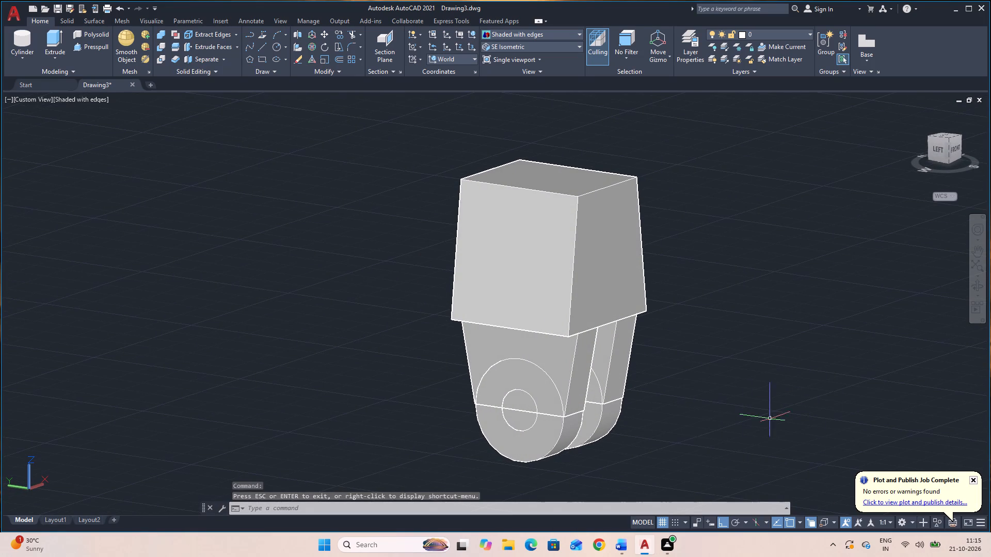
left_click(985, 286)
left_click_drag(888, 345, 820, 354)
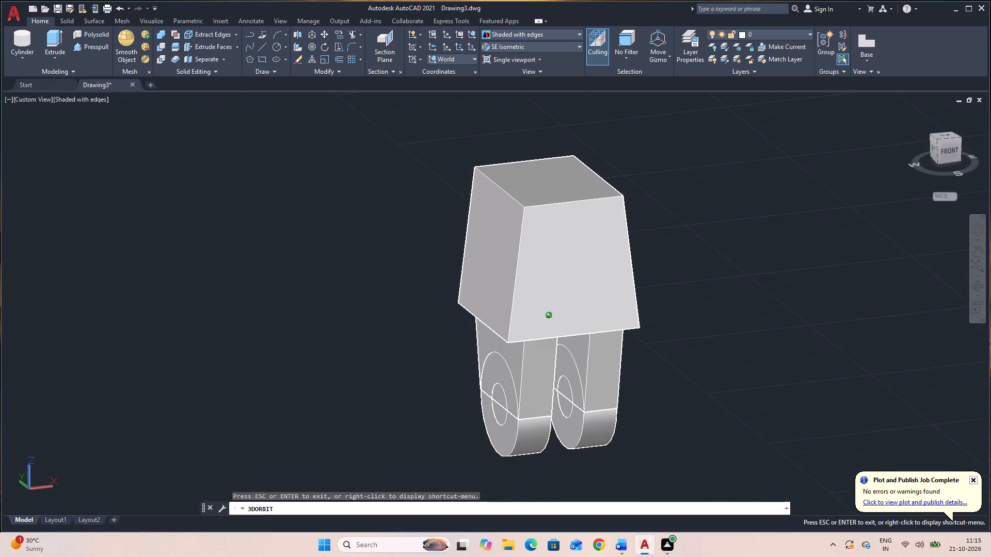
left_click_drag(820, 354, 819, 355)
key("Escape")
Start the Subtract operation on the clevis part's solids.
type("SU")
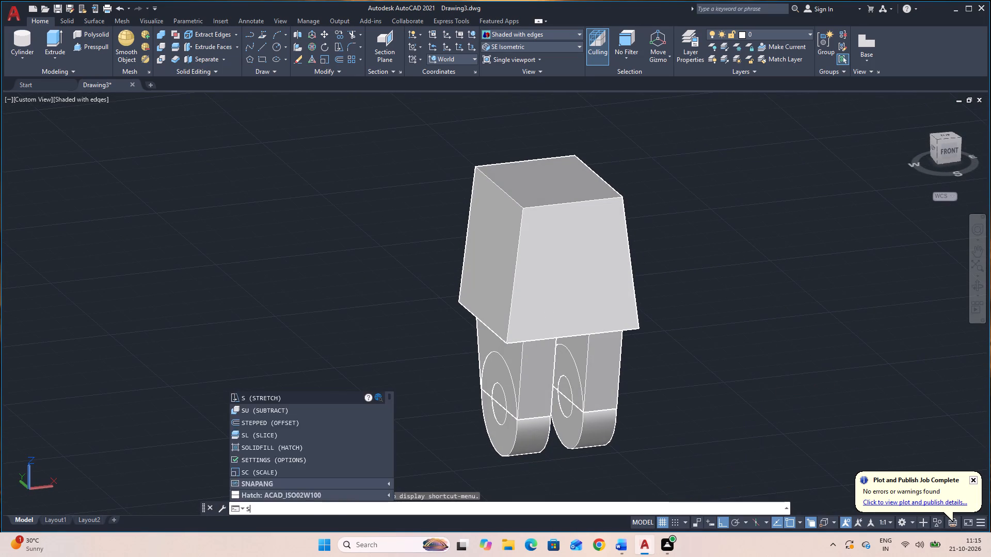
key("space")
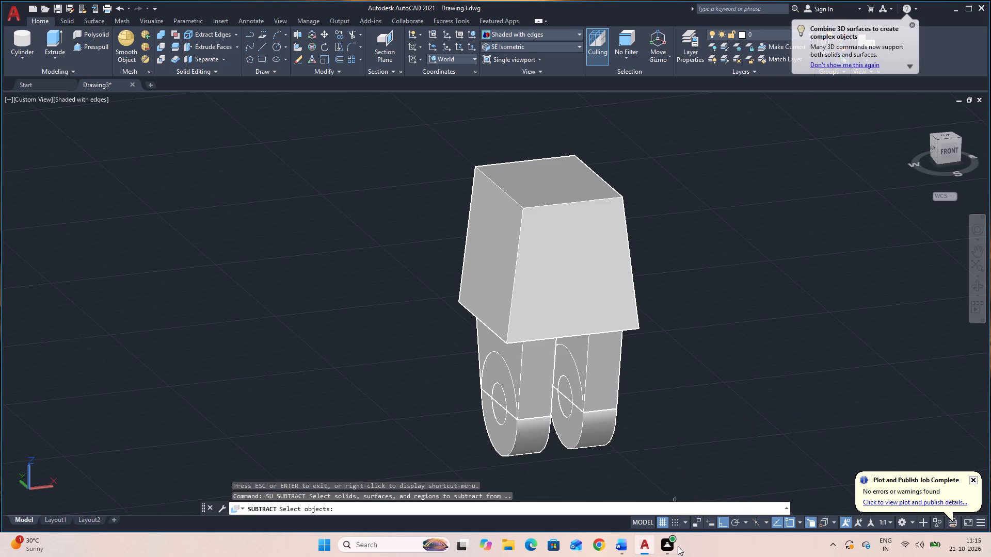
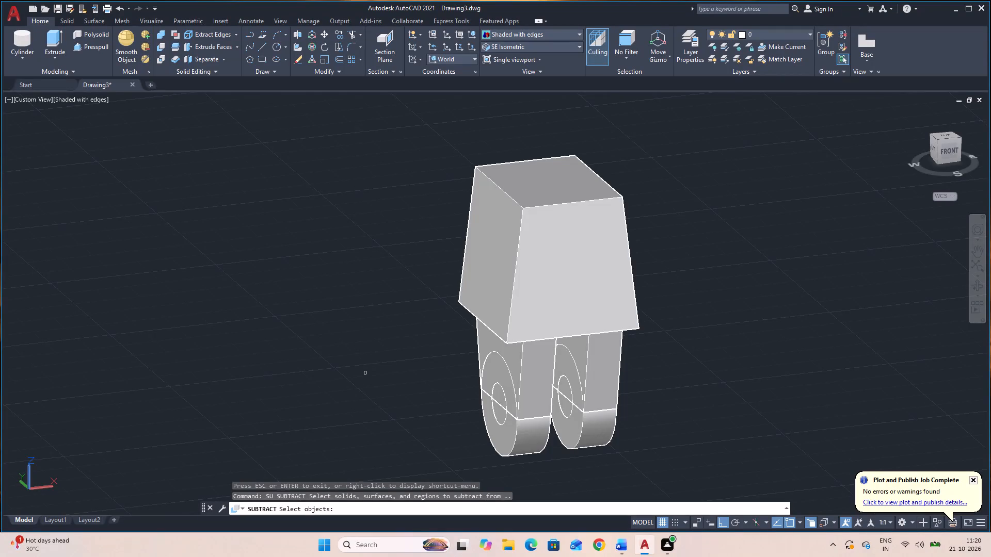
Subtract the two small hole cylinders from the combined tapered block, lug plates and rounded lug ends.
left_click(513, 276)
left_click(478, 336)
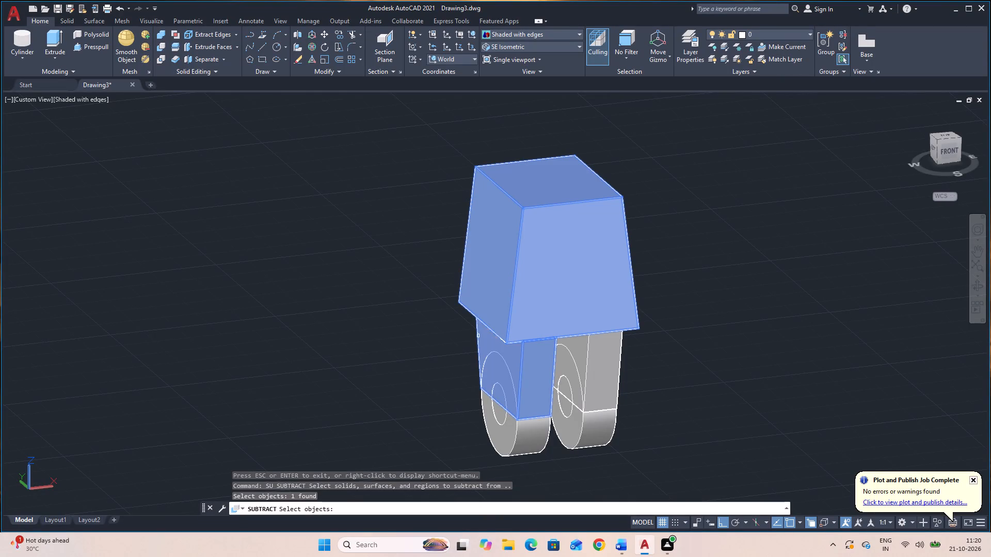
left_click(484, 403)
left_click(618, 370)
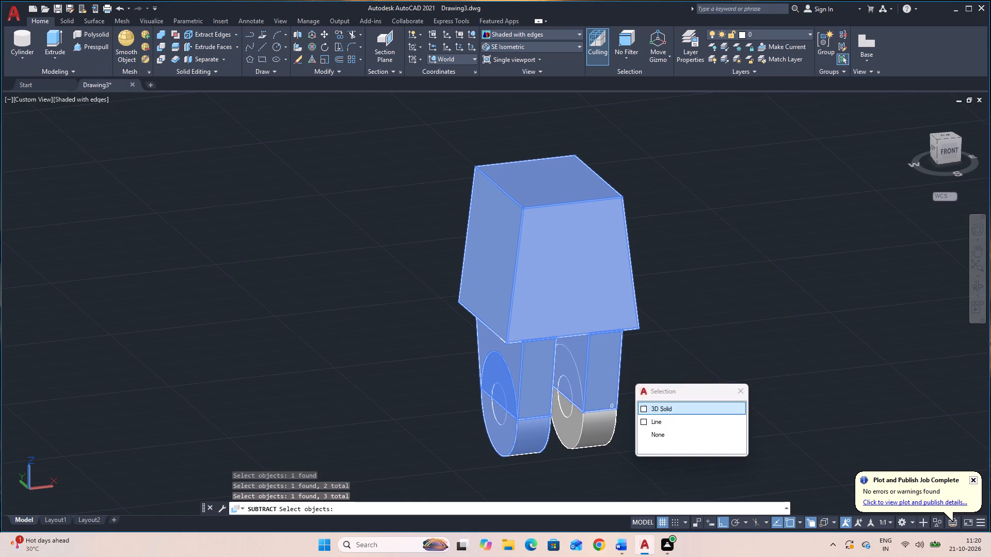
left_click(605, 427)
key("space")
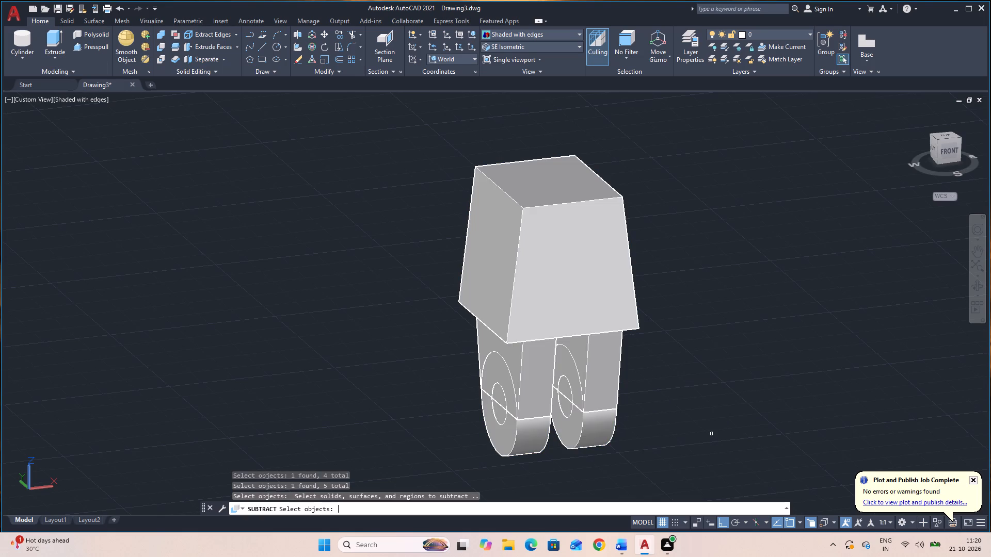
left_click(501, 409)
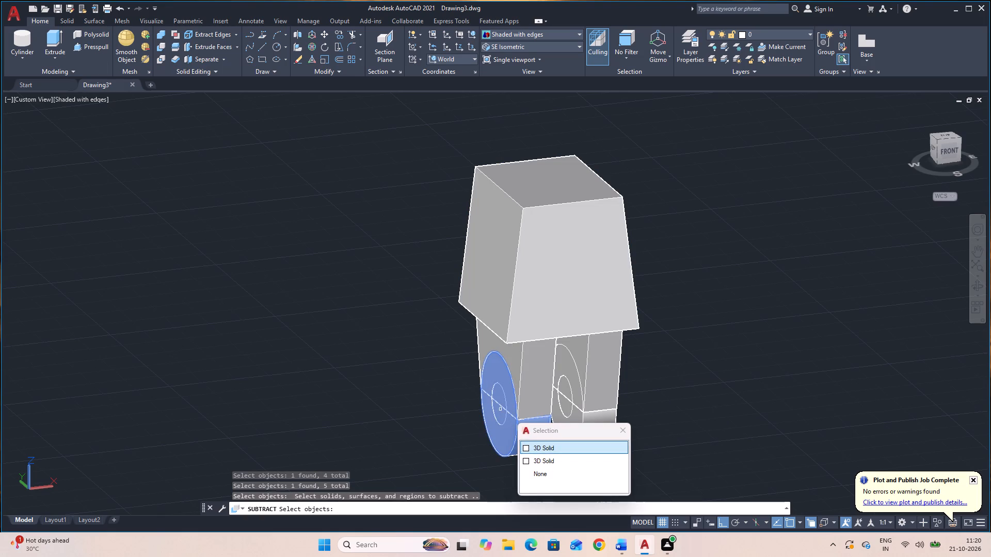
left_click(525, 456)
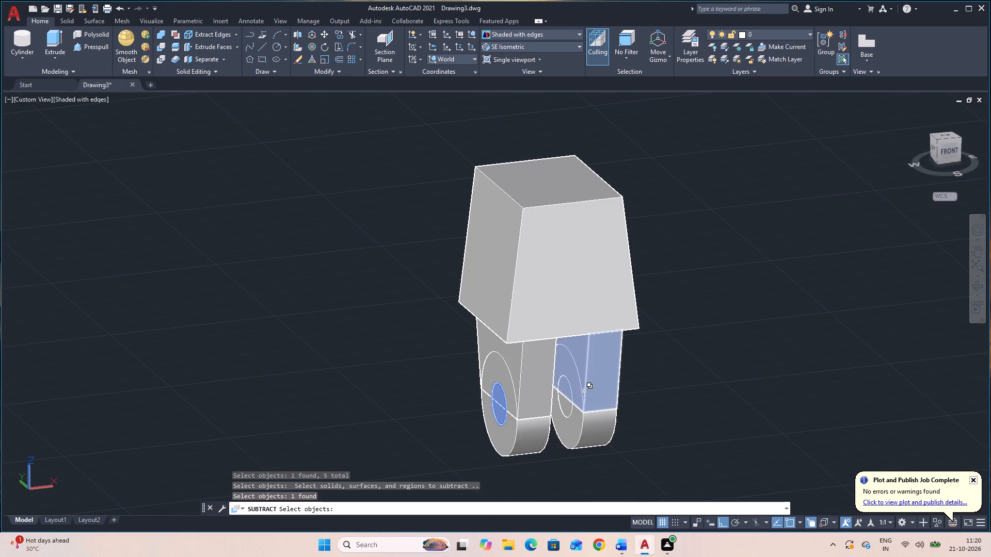
left_click(567, 404)
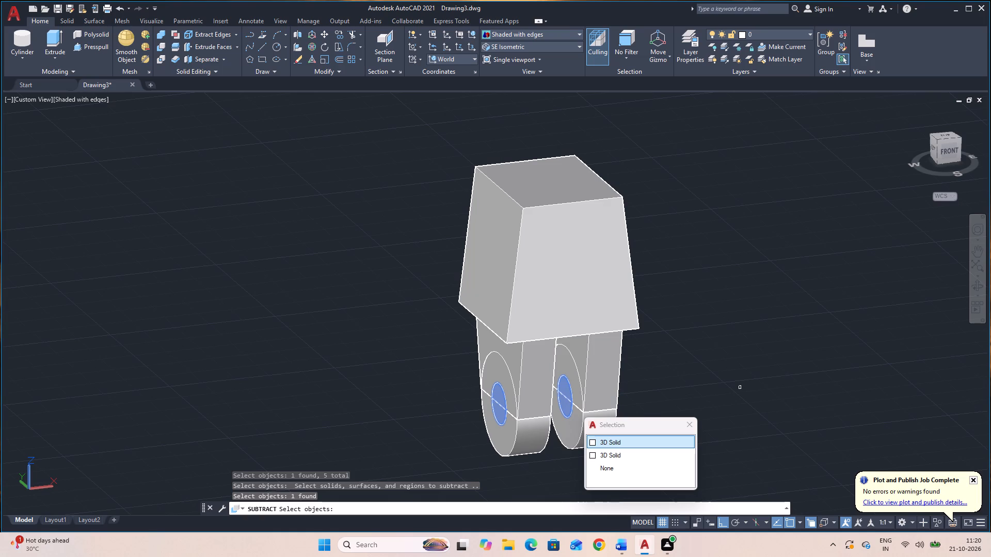
key("space")
key("space")
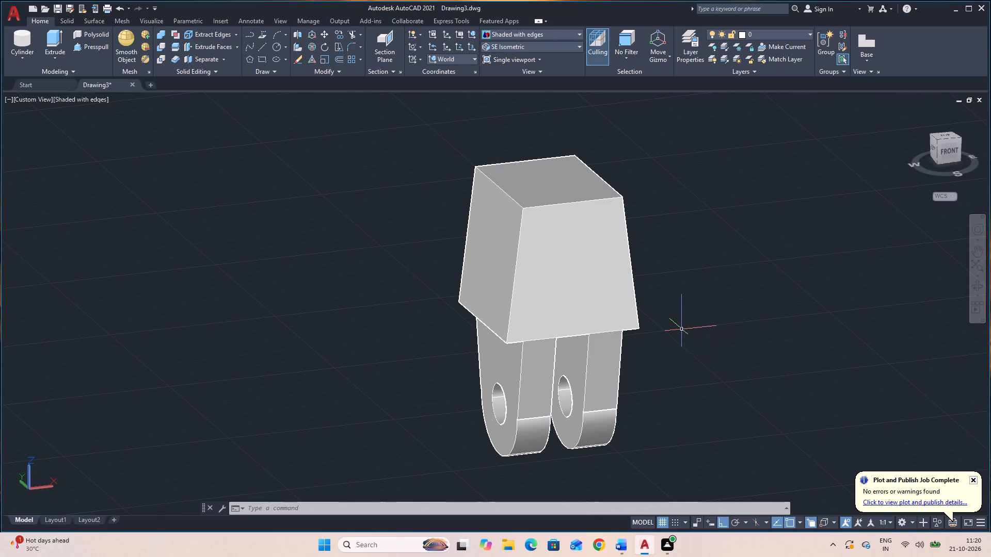
Examine the holes through both lugs and the tapered block from the front, left side and above.
left_click(976, 289)
left_click_drag(865, 359, 903, 354)
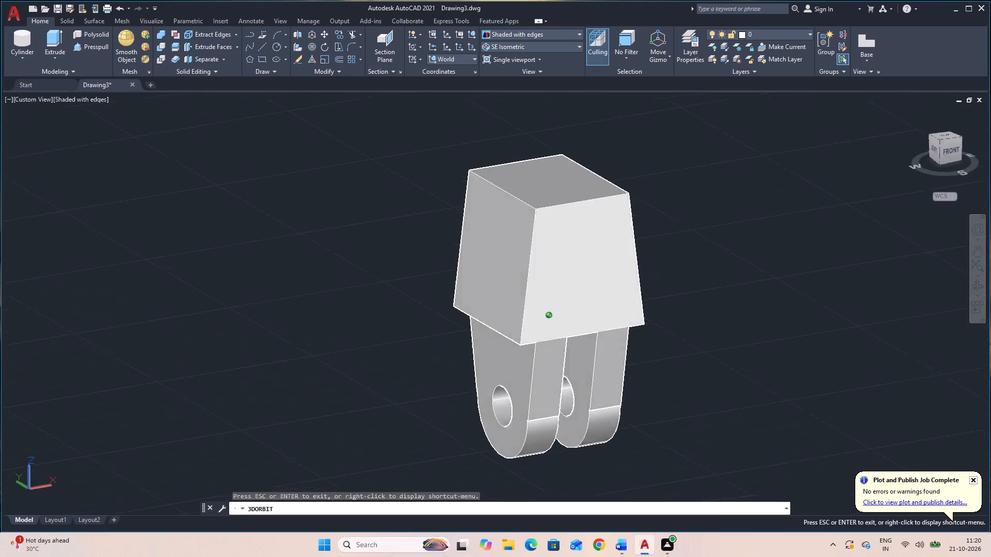
left_click_drag(903, 354, 990, 335)
left_click_drag(855, 367, 838, 351)
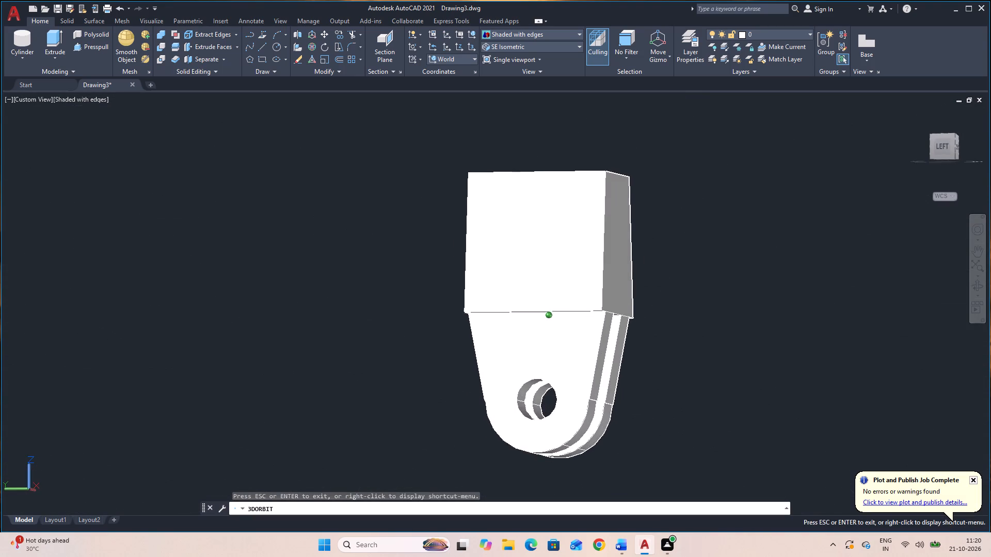
left_click_drag(838, 351, 891, 384)
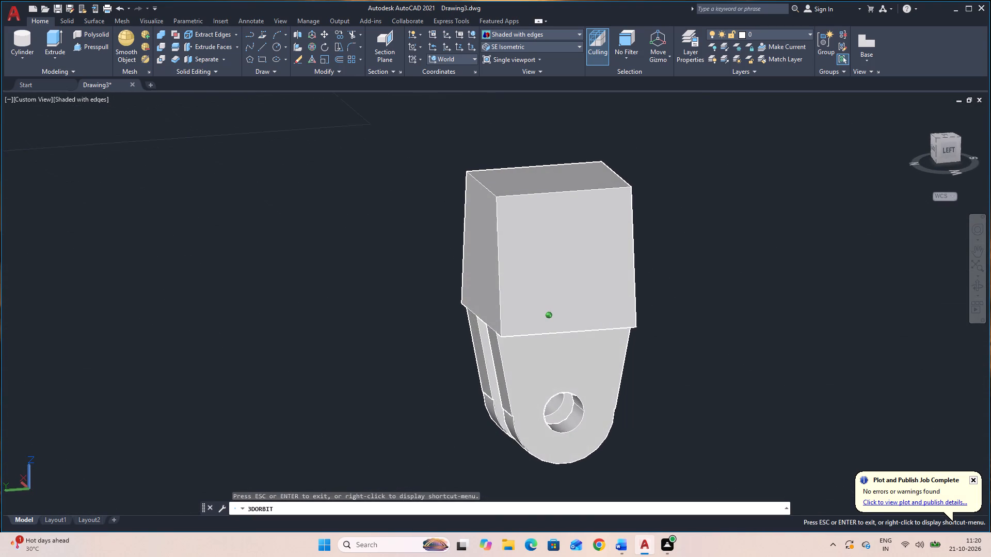
left_click_drag(891, 384, 830, 364)
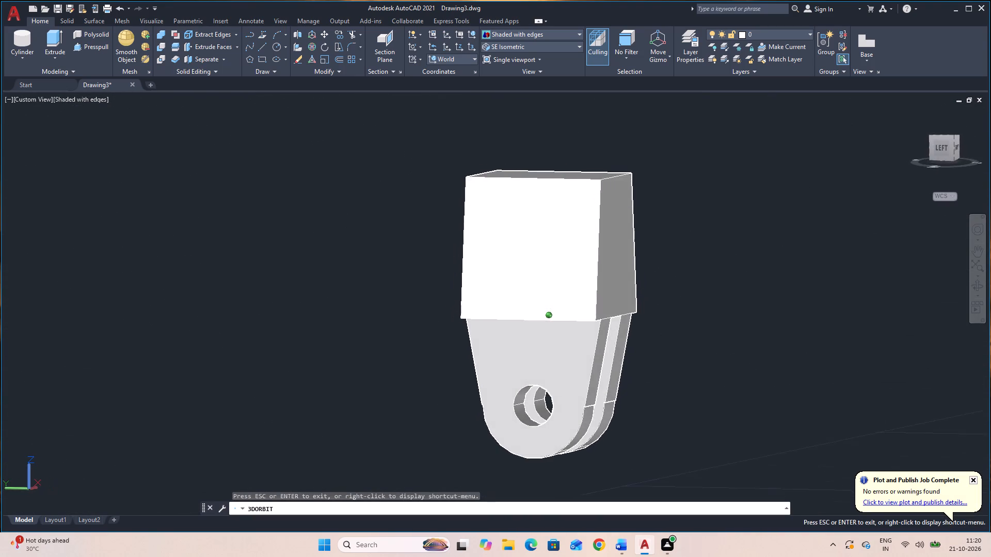
left_click_drag(830, 364, 816, 378)
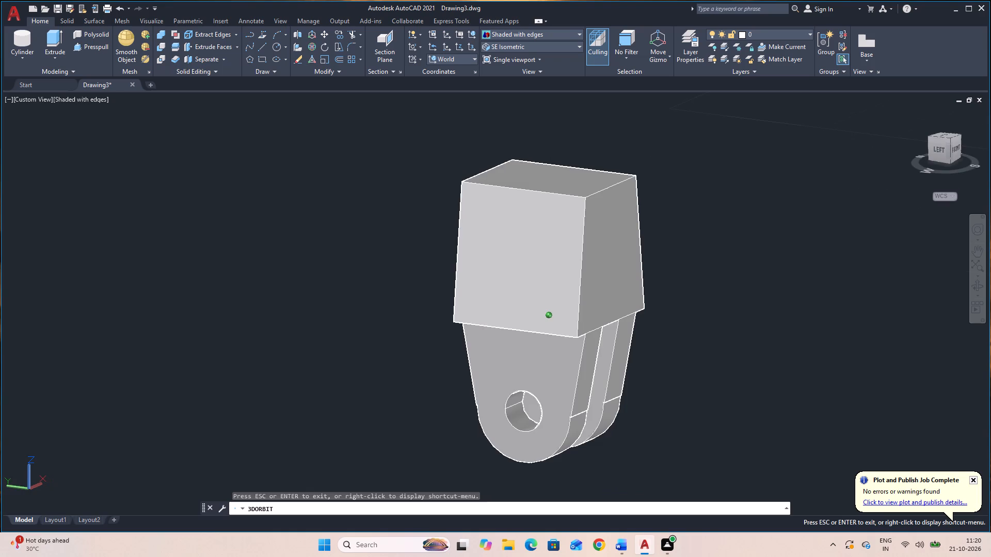
left_click_drag(816, 378, 826, 372)
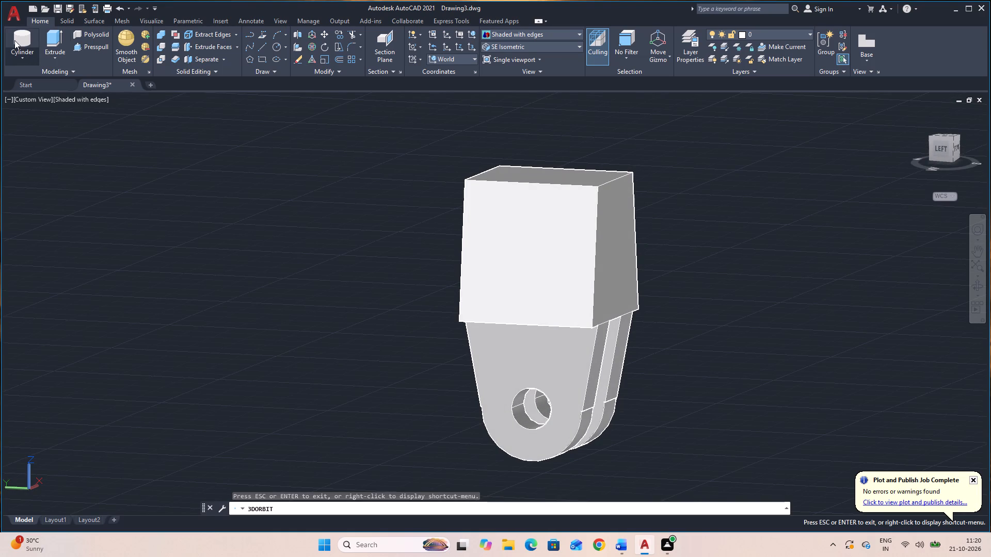
left_click(20, 36)
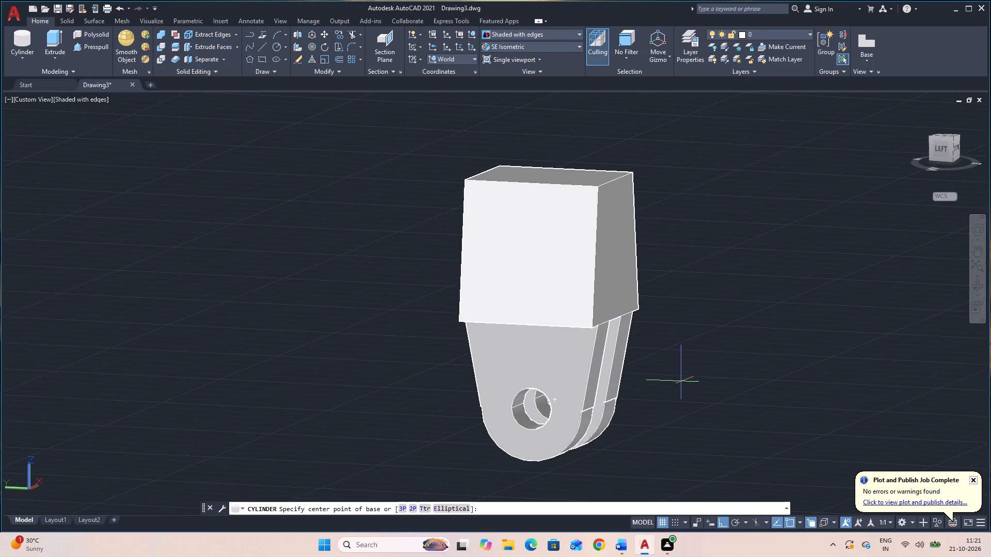
key("Escape")
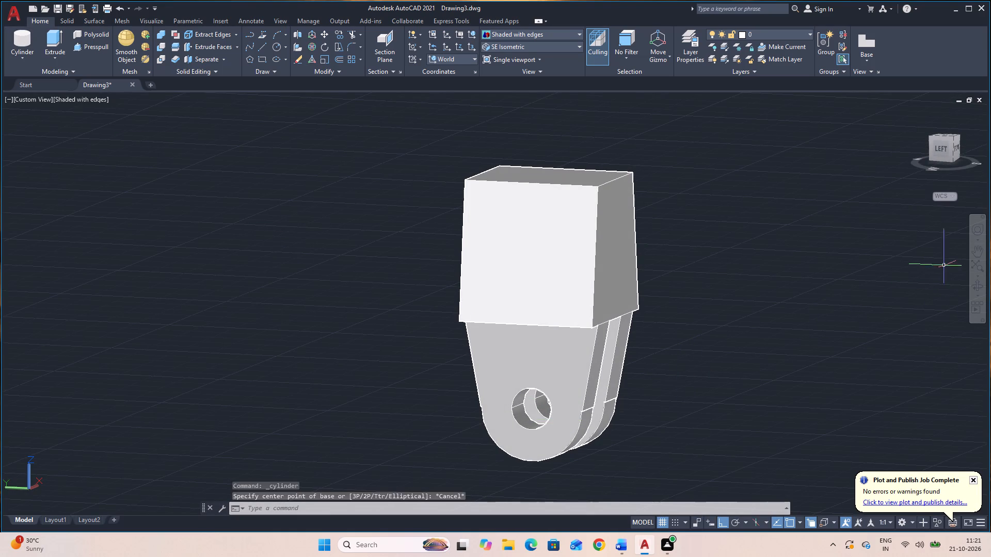
left_click(979, 285)
left_click_drag(862, 332, 762, 348)
left_click(762, 348)
left_click(747, 353)
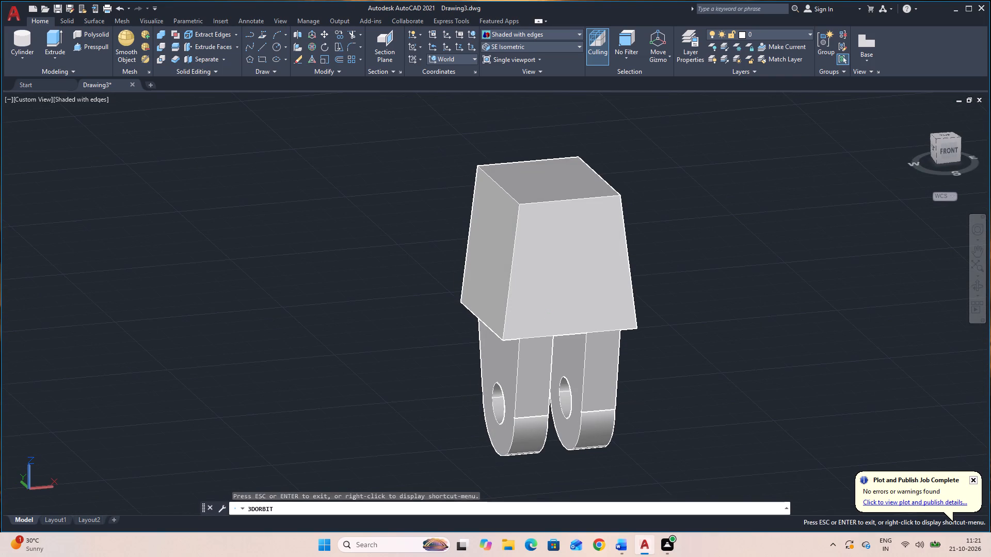
left_click_drag(771, 363, 834, 362)
left_click_drag(771, 370, 835, 392)
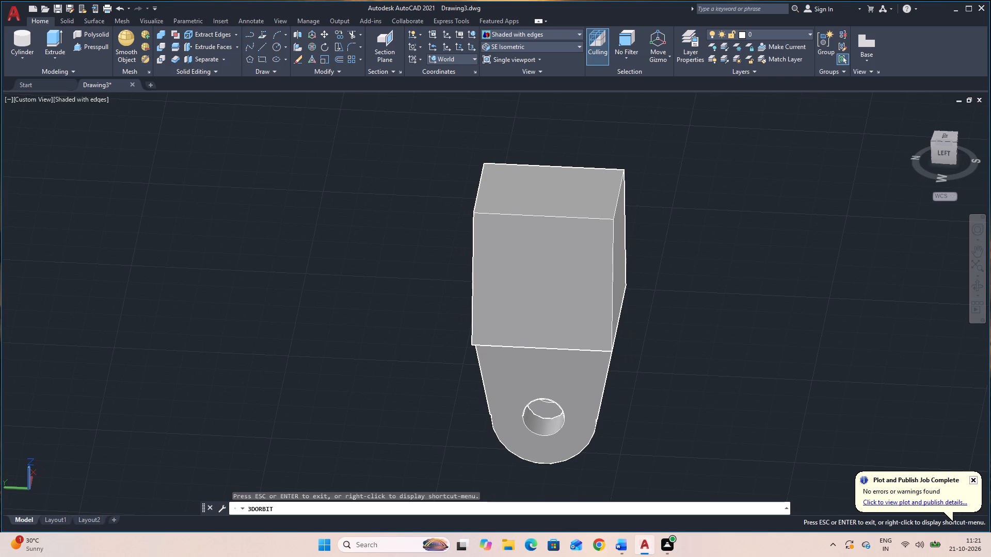
left_click_drag(803, 376, 803, 350)
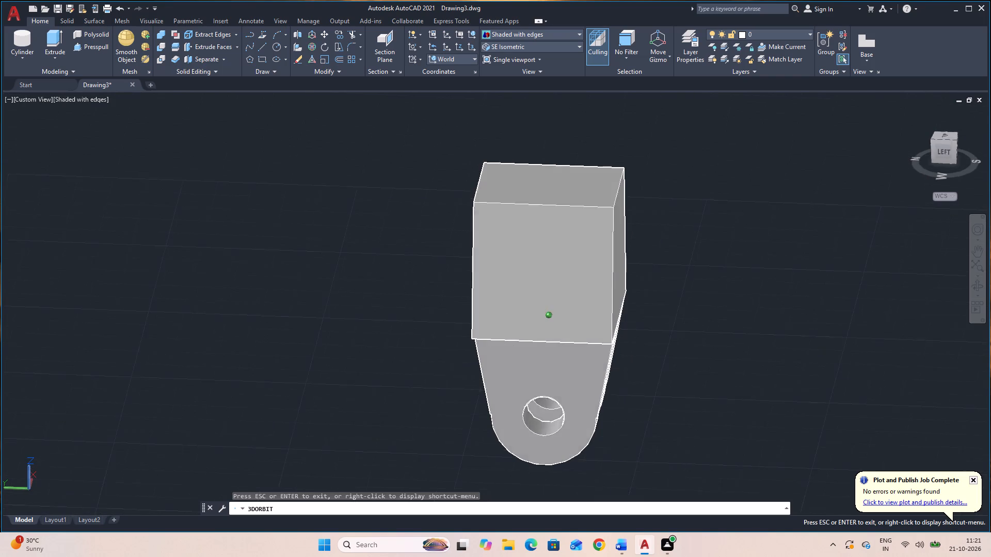
left_click_drag(803, 350, 839, 336)
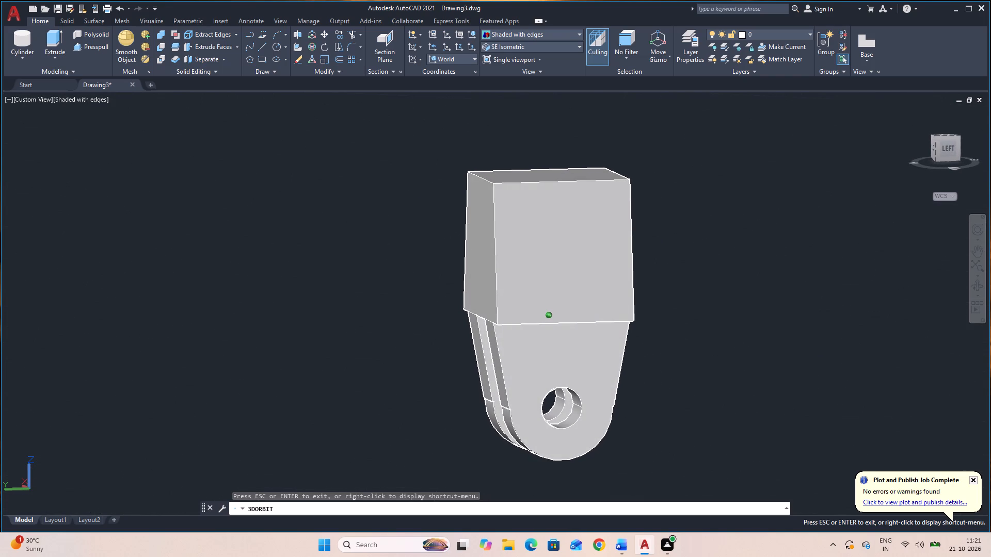
left_click_drag(839, 336, 805, 364)
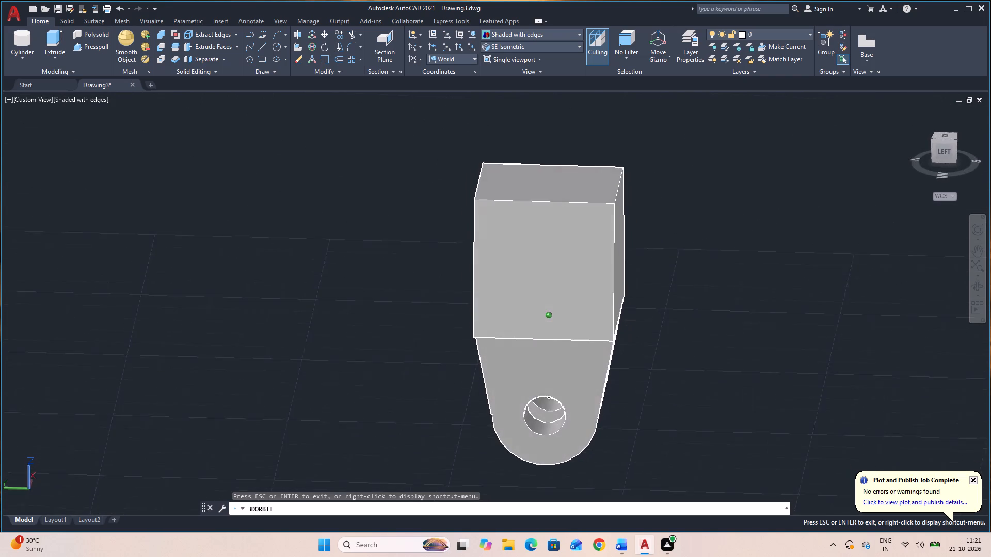
left_click_drag(805, 364, 738, 322)
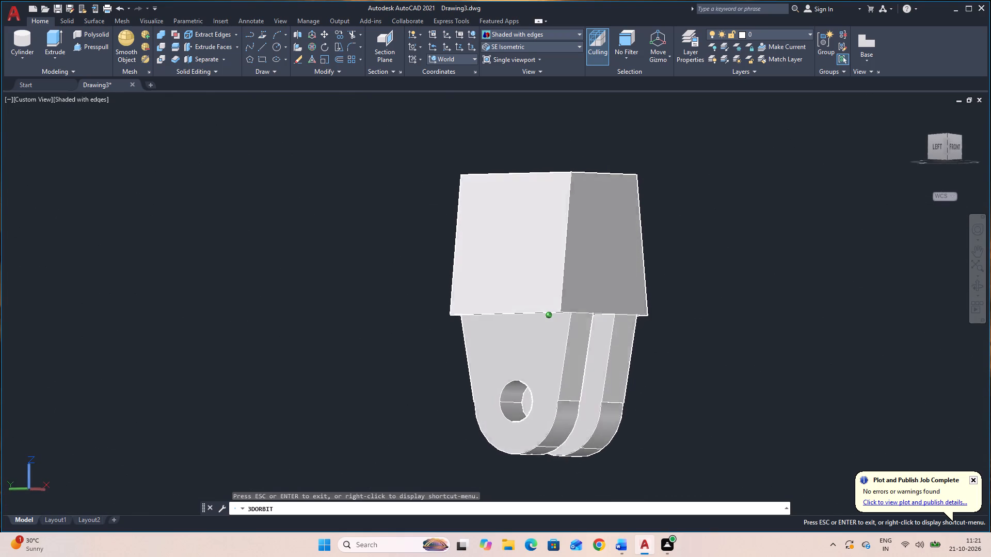
left_click_drag(738, 322, 724, 336)
key("Escape")
Start a line 20 units directly above the block's bottom corner between its left and front faces.
type("L")
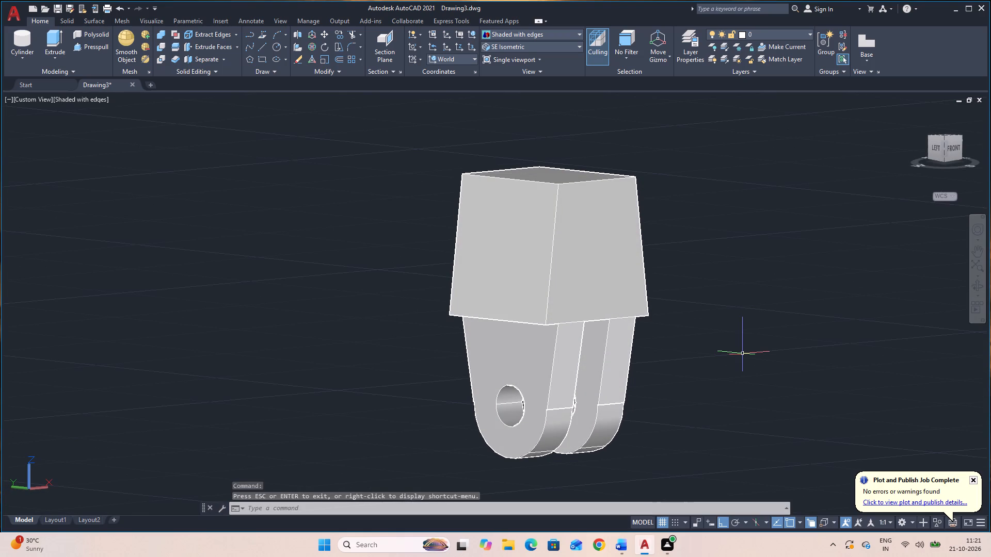
key("space")
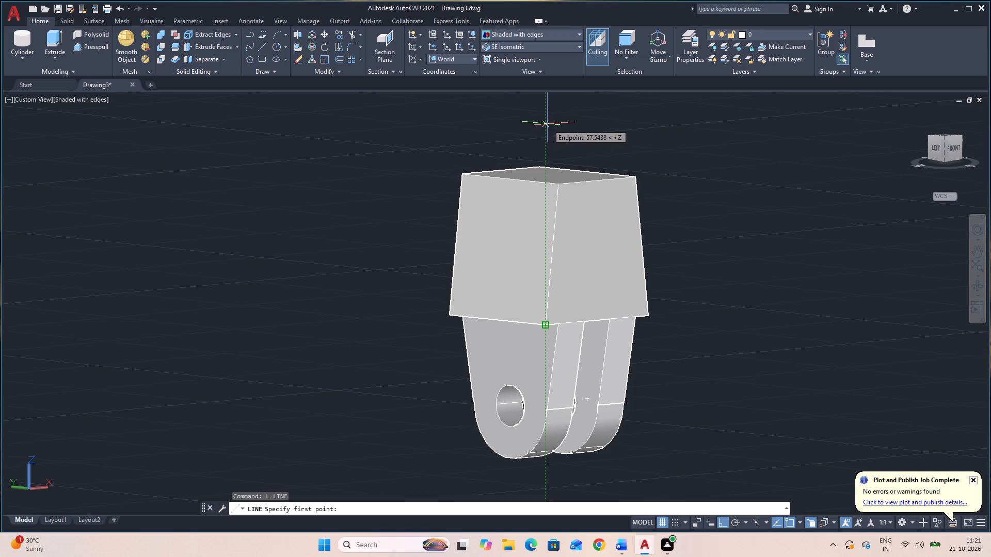
type("20")
key("Return")
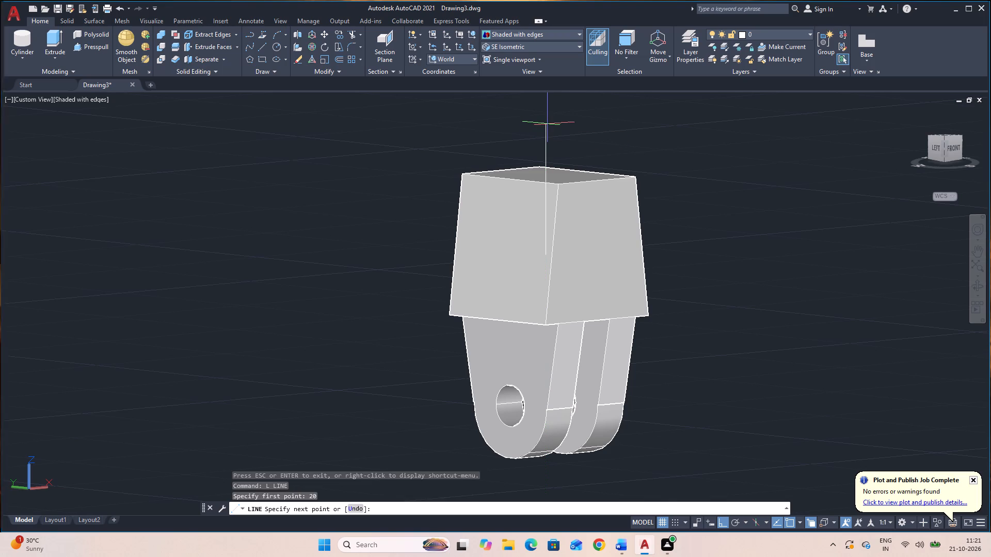
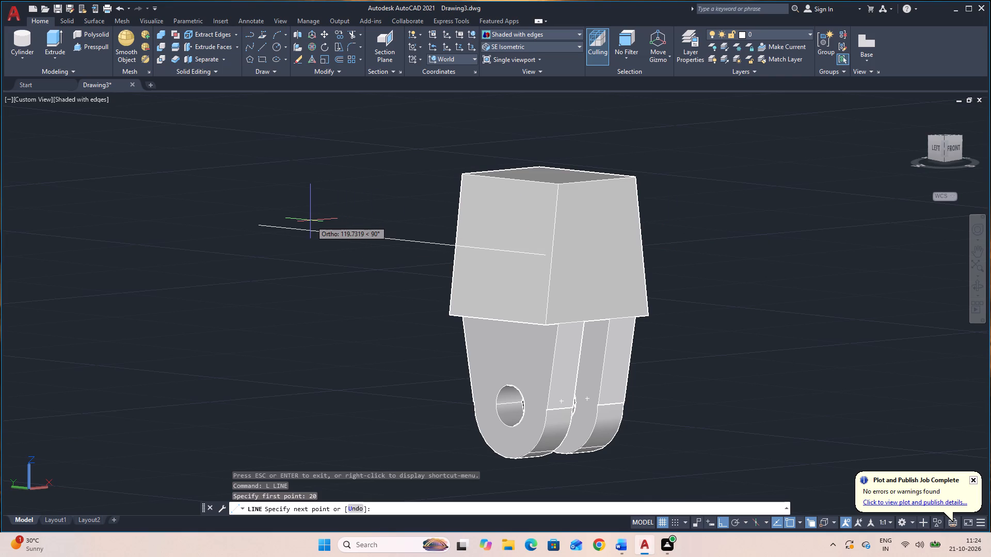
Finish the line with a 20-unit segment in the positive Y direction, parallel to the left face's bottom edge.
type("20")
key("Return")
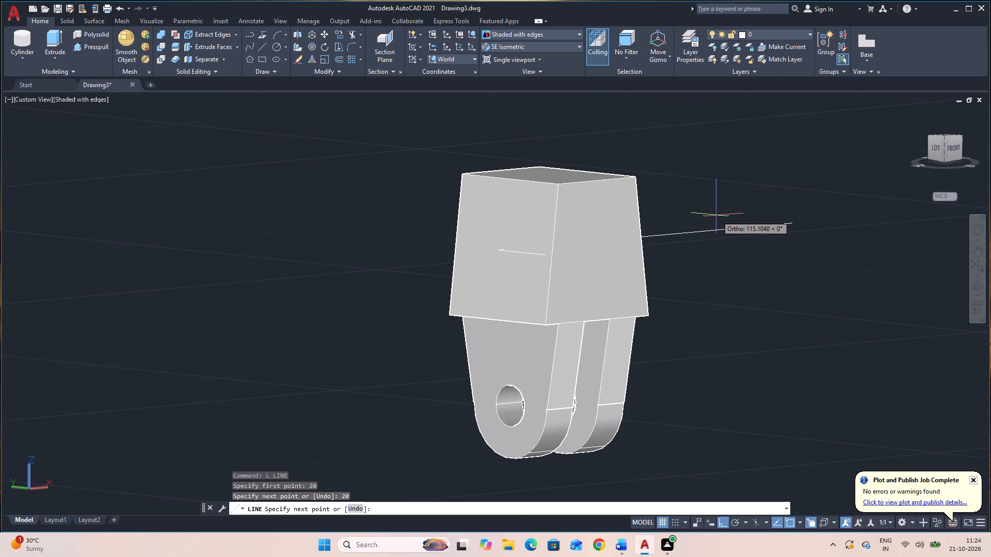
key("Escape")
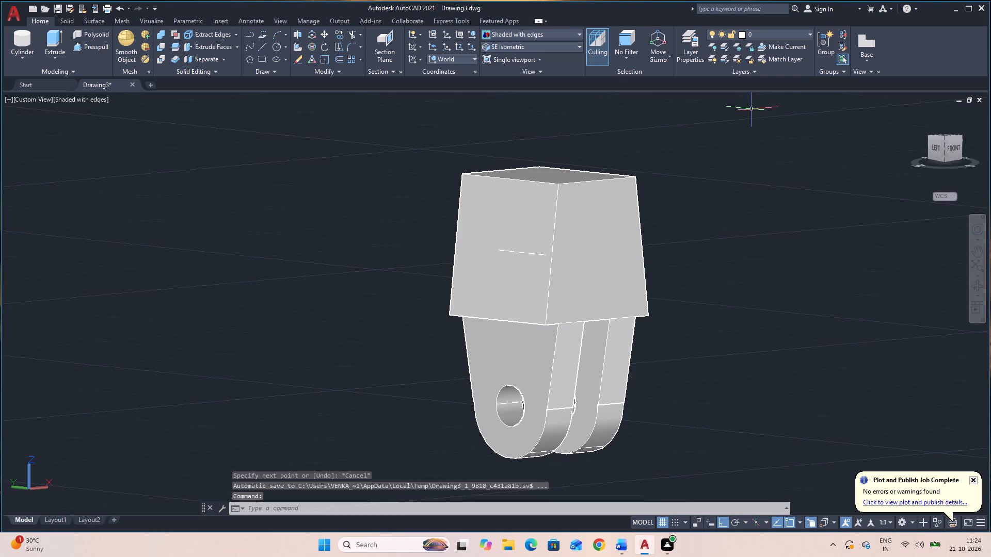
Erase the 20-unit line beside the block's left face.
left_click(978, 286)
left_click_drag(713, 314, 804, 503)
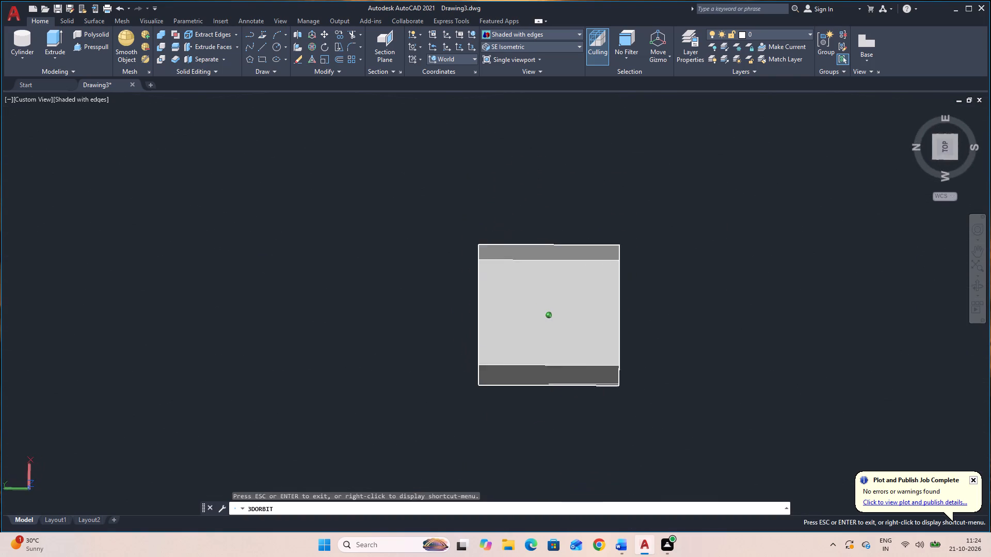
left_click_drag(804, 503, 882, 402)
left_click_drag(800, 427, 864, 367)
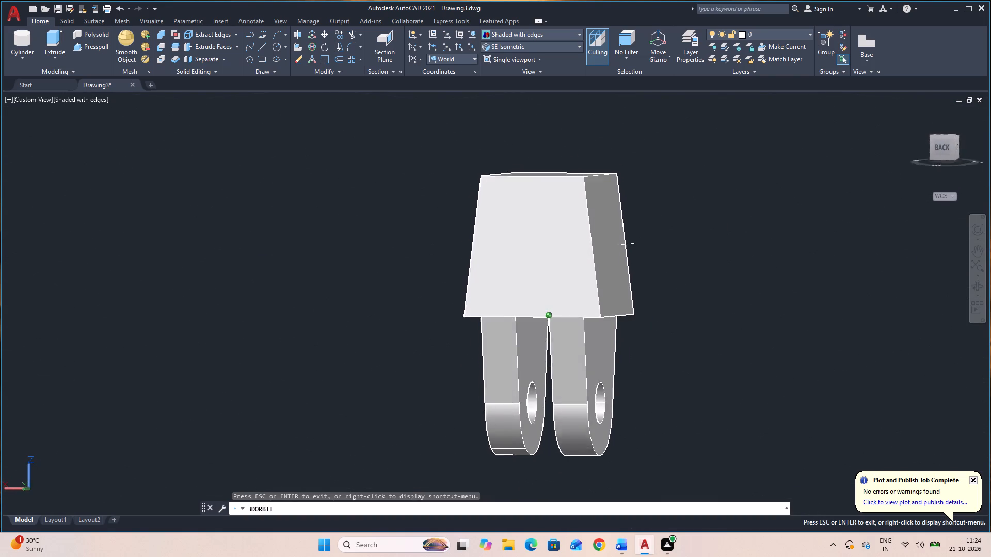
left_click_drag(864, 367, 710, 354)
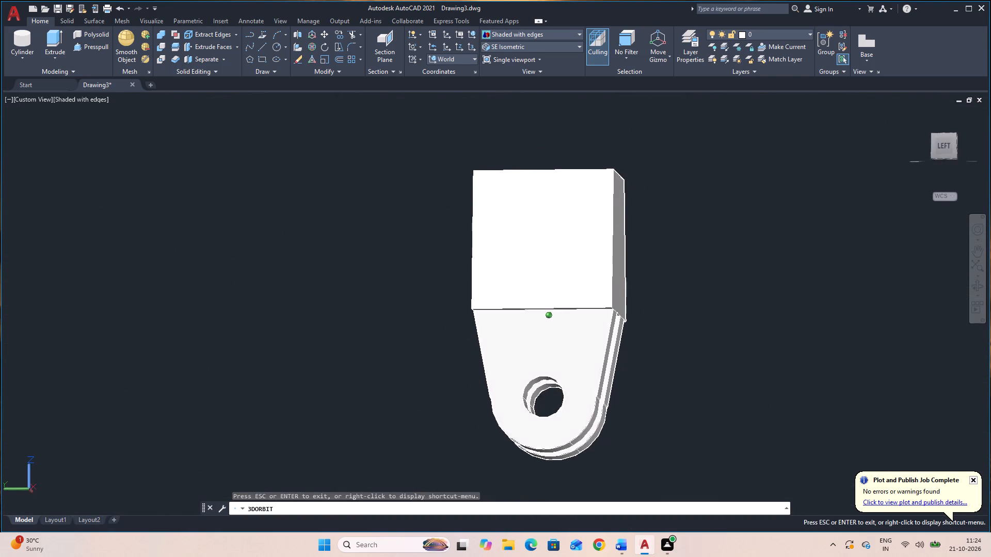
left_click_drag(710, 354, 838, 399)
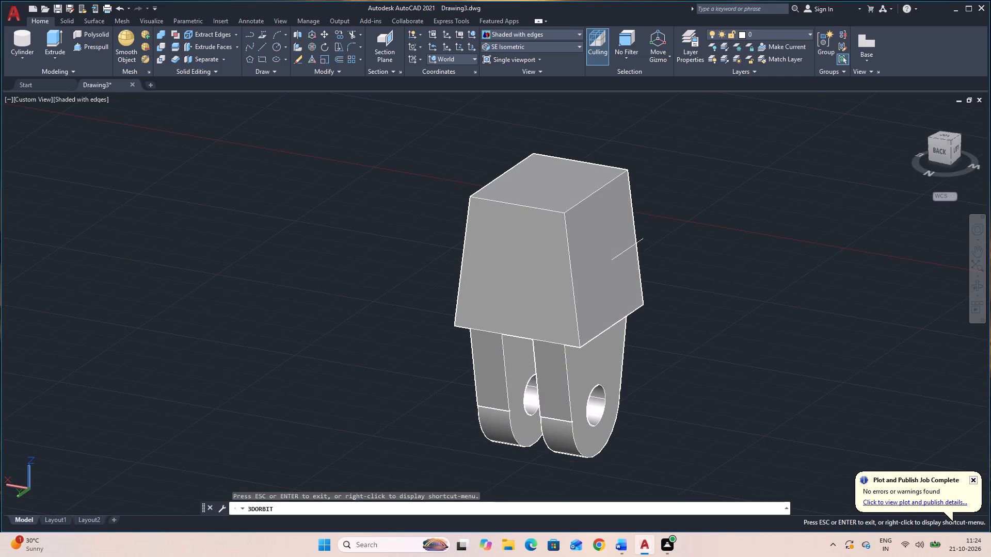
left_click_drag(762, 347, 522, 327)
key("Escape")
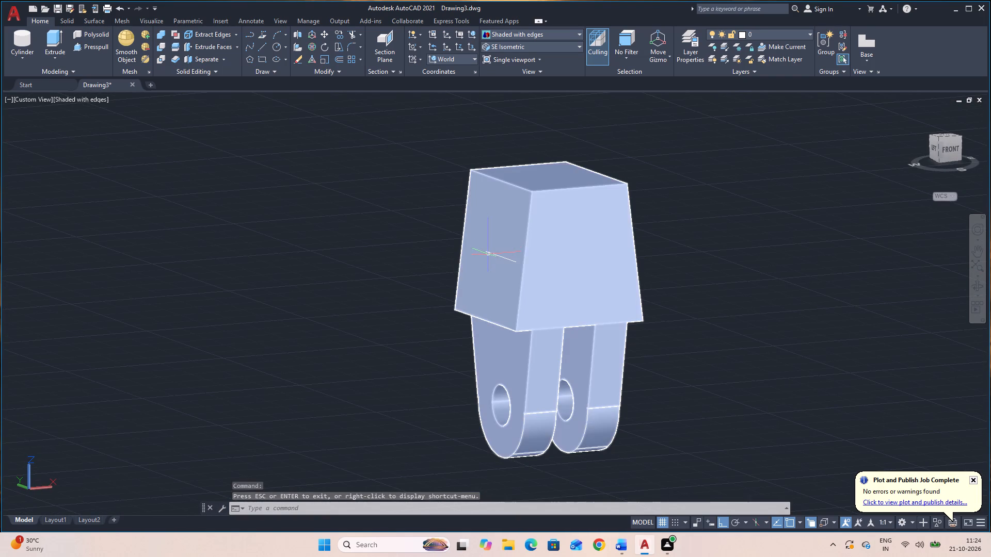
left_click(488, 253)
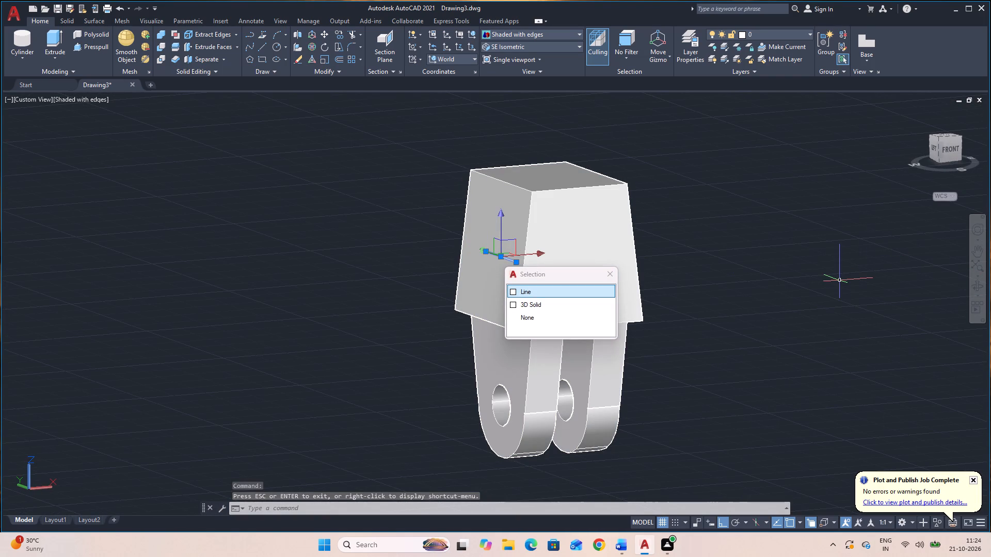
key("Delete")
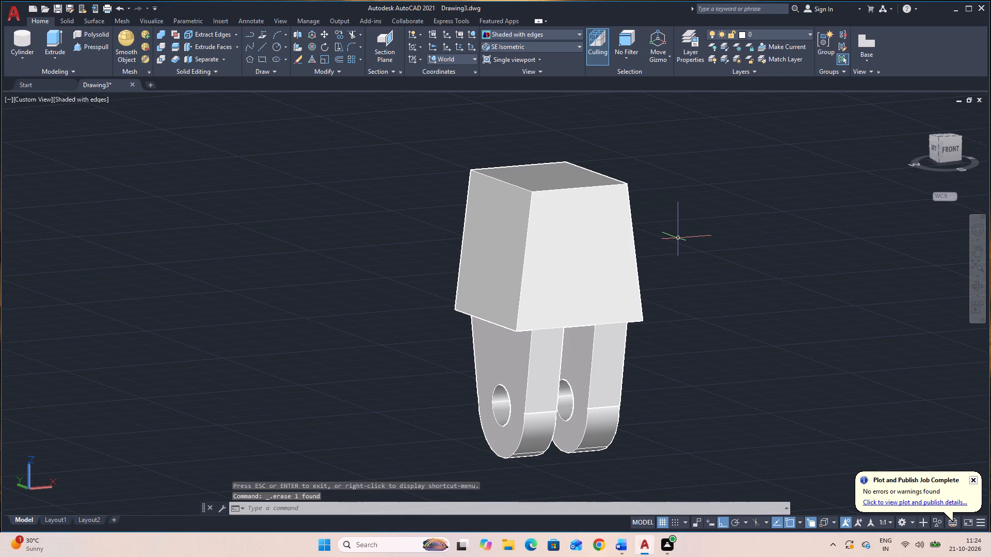
Draw two crossing centre lines on the block's left face, joining the midpoints of its opposite edges.
type("L")
key("space")
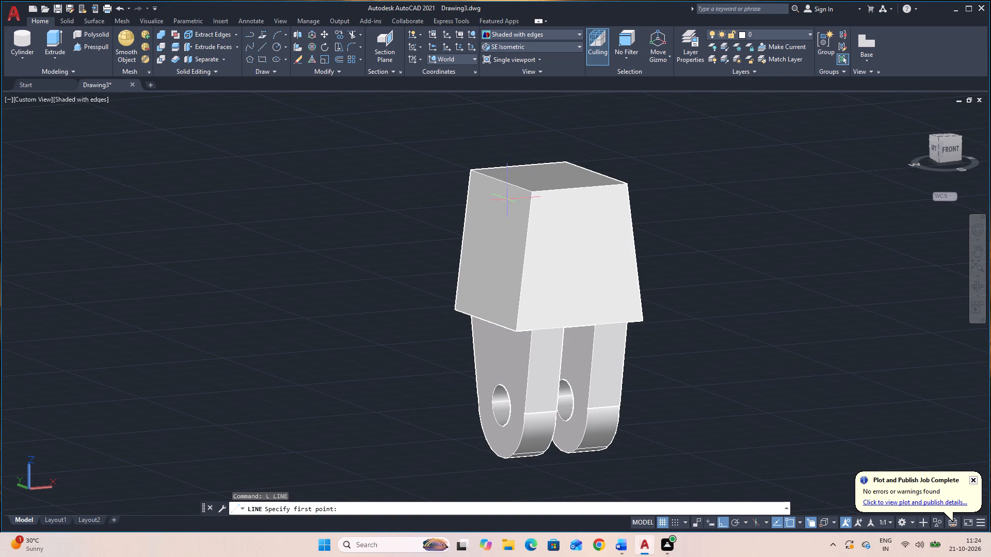
left_click(500, 181)
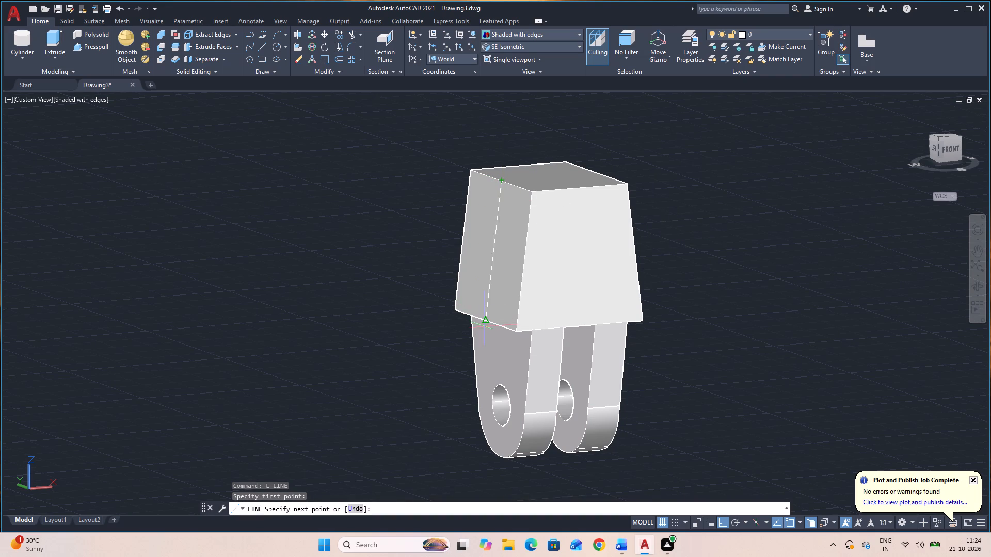
left_click(486, 321)
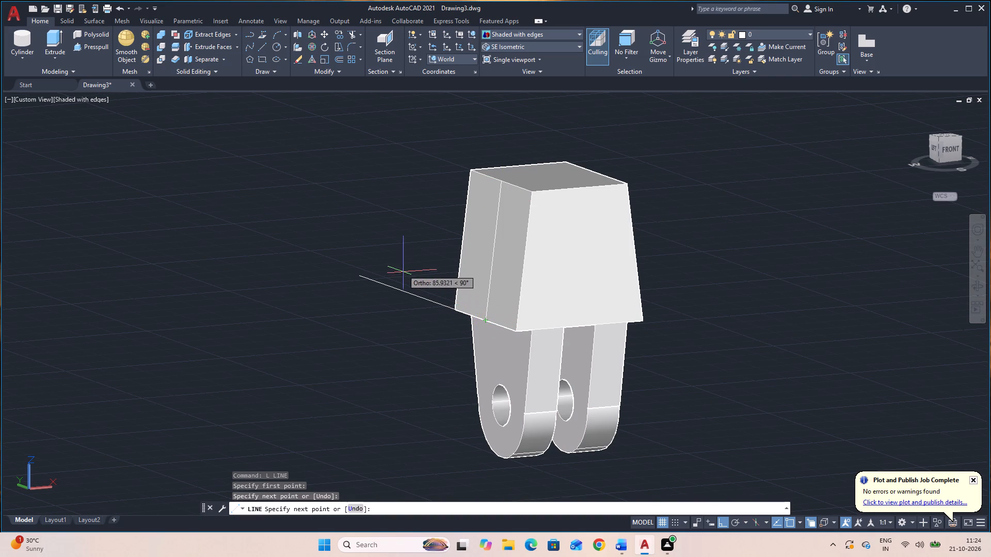
key("Escape")
key("space")
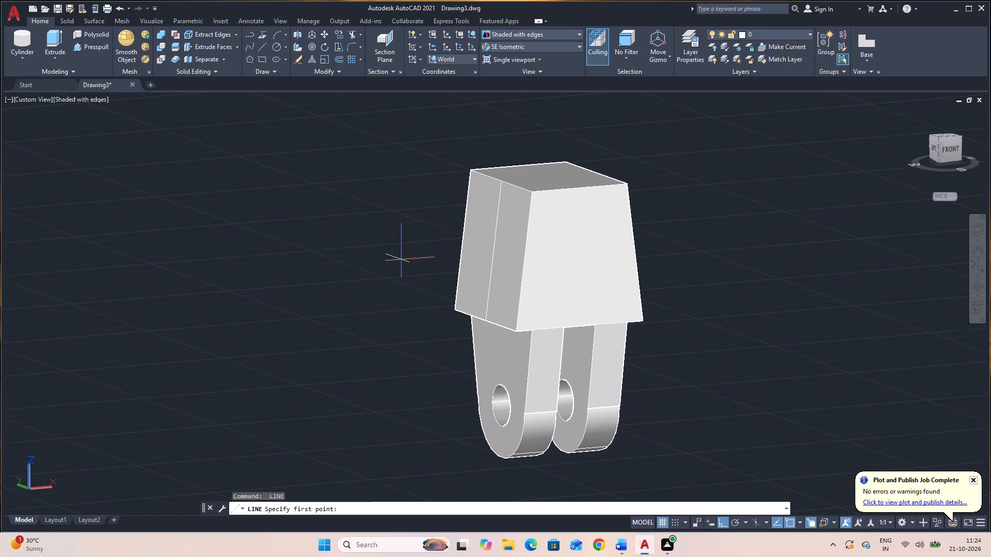
left_click(465, 241)
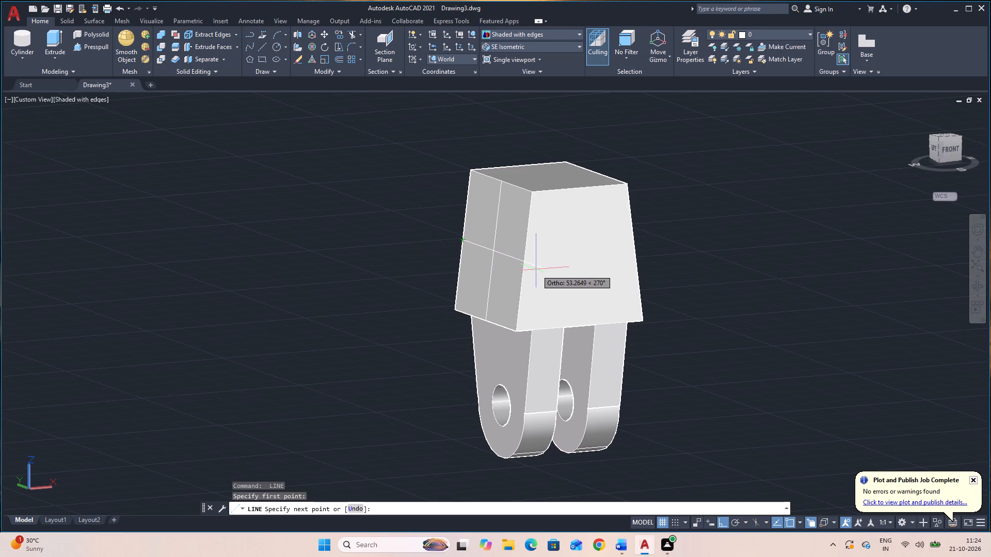
left_click(525, 261)
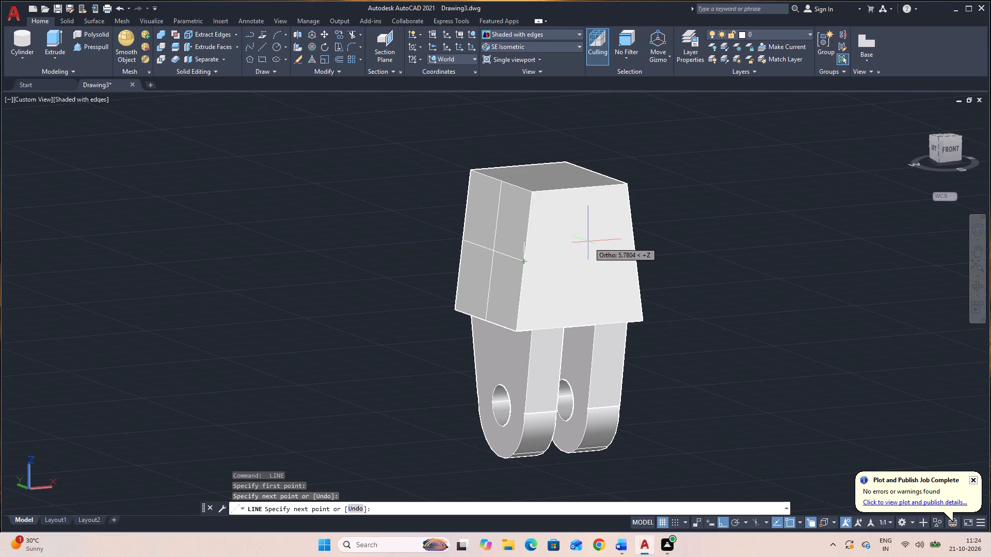
key("Escape")
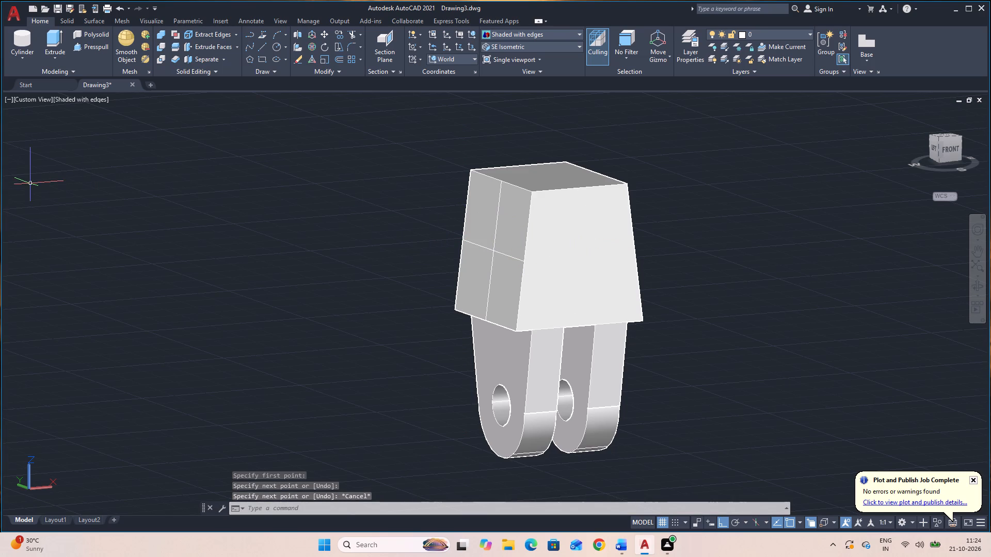
Create a cylinder of diameter 15 centred where the left face's centre lines cross, with its axis endpoint 40 units along positive X.
left_click(28, 43)
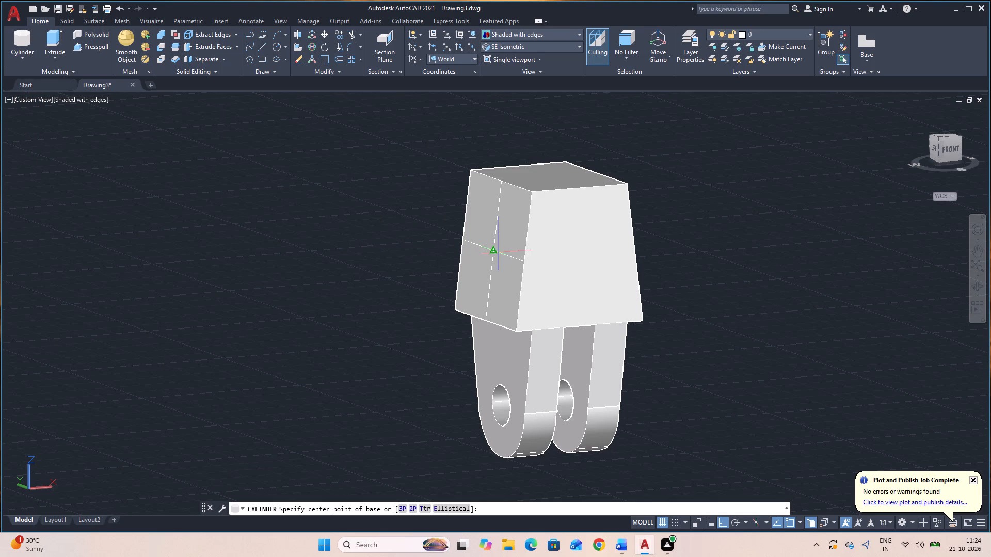
left_click(493, 253)
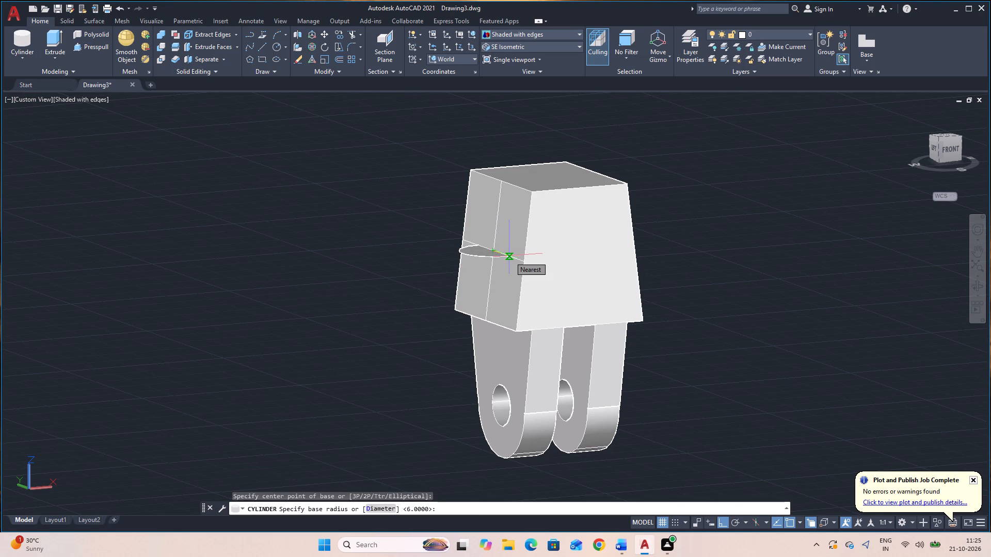
type("D 15")
key("Return")
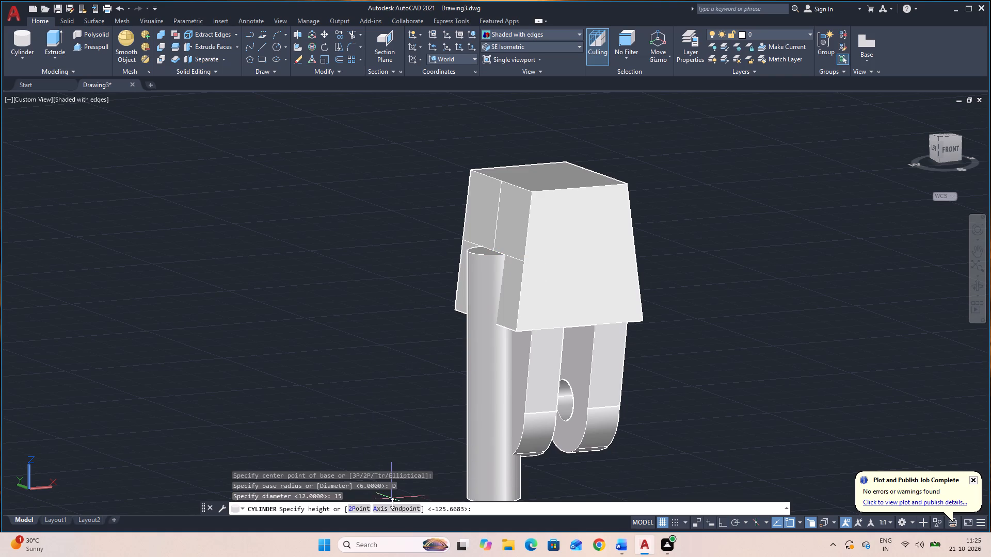
left_click(394, 509)
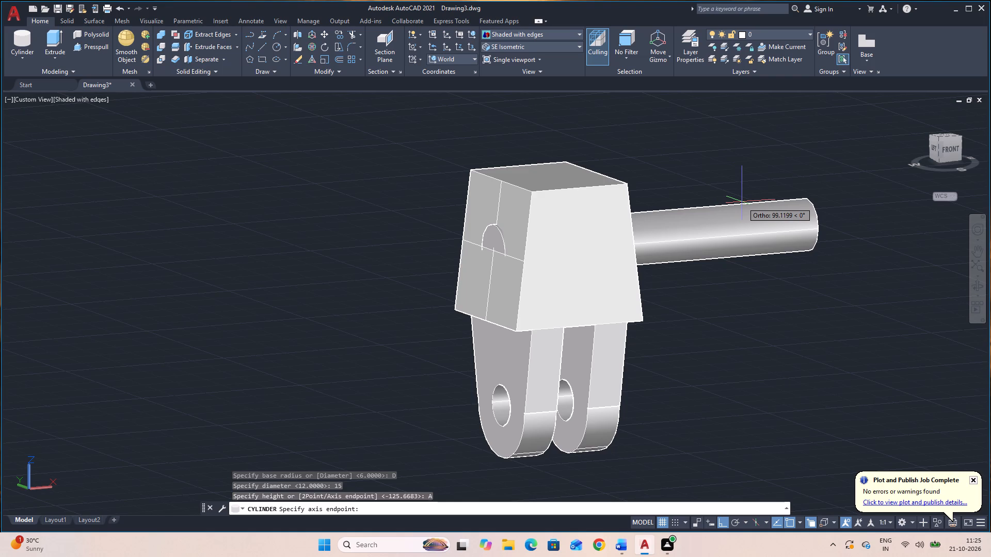
type("40")
key("Return")
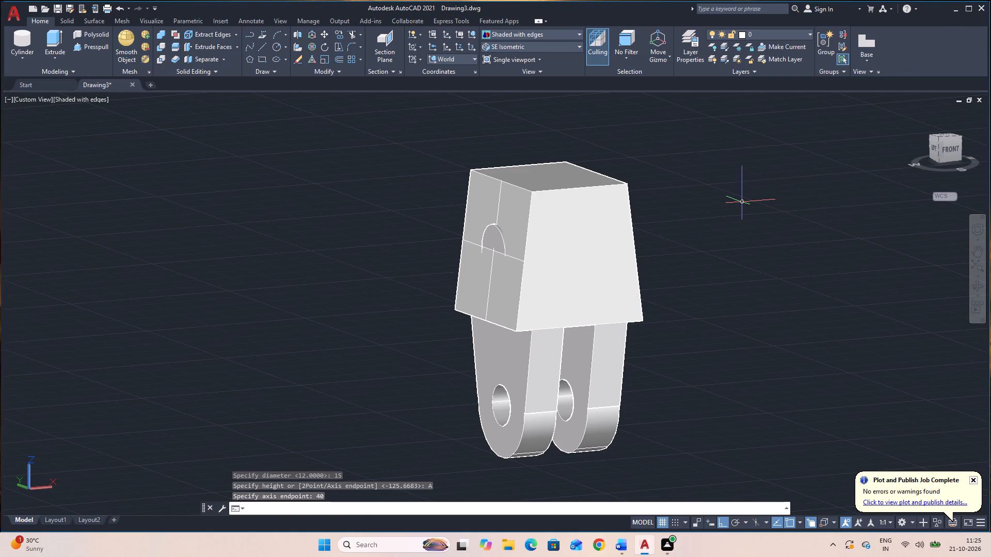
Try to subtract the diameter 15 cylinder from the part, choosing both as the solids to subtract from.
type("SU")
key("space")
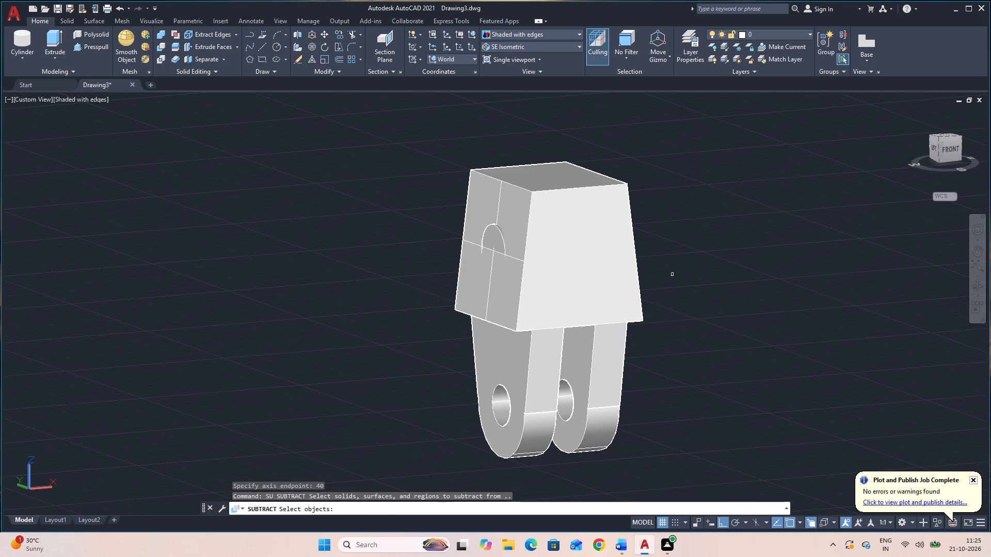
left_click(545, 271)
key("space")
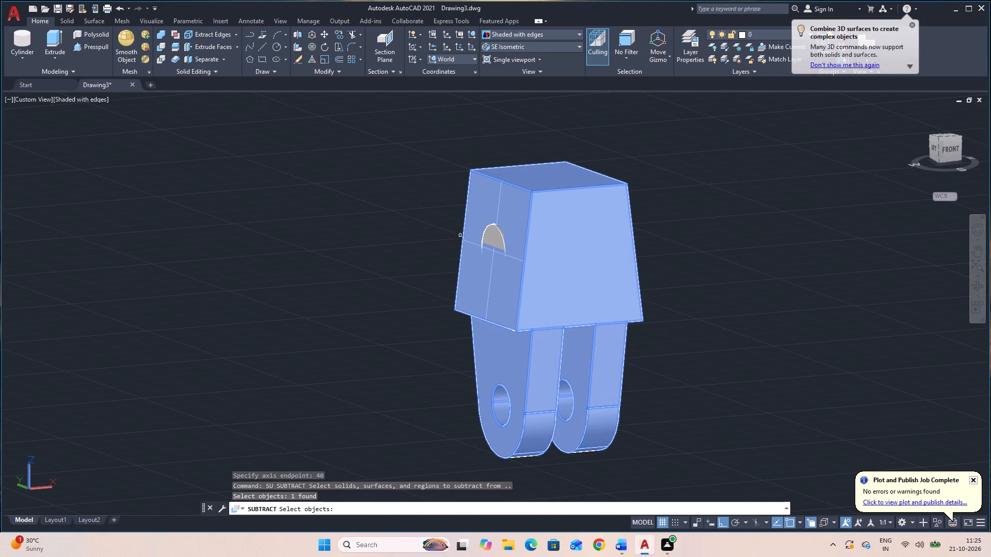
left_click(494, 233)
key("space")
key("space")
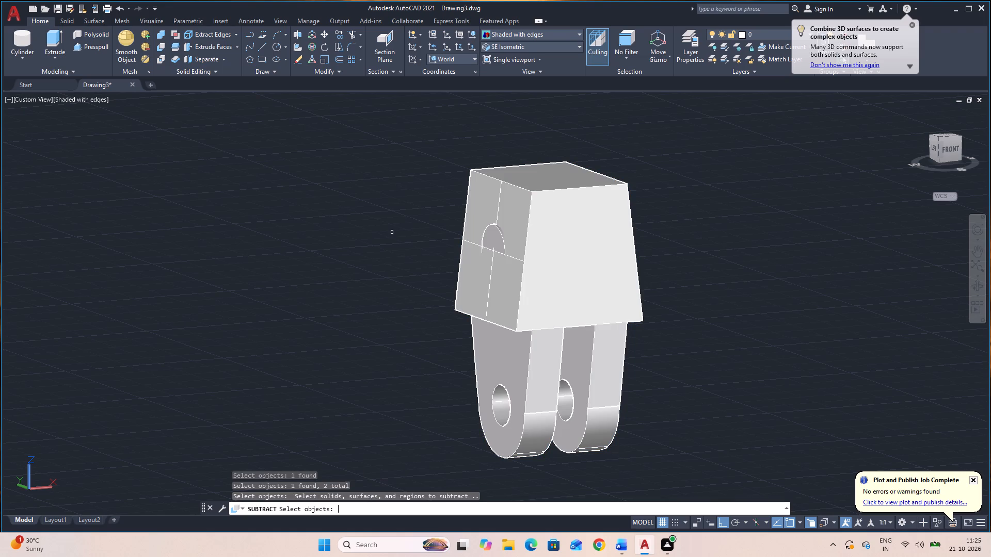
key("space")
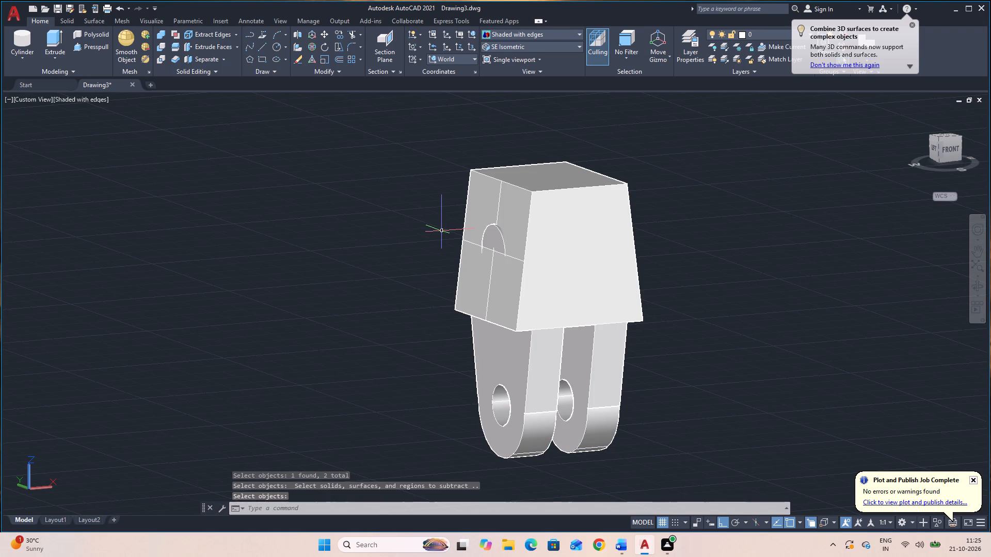
Subtract the diameter 15 cylinder from the part to cut the hole in the tapered block.
key("space")
left_click(533, 283)
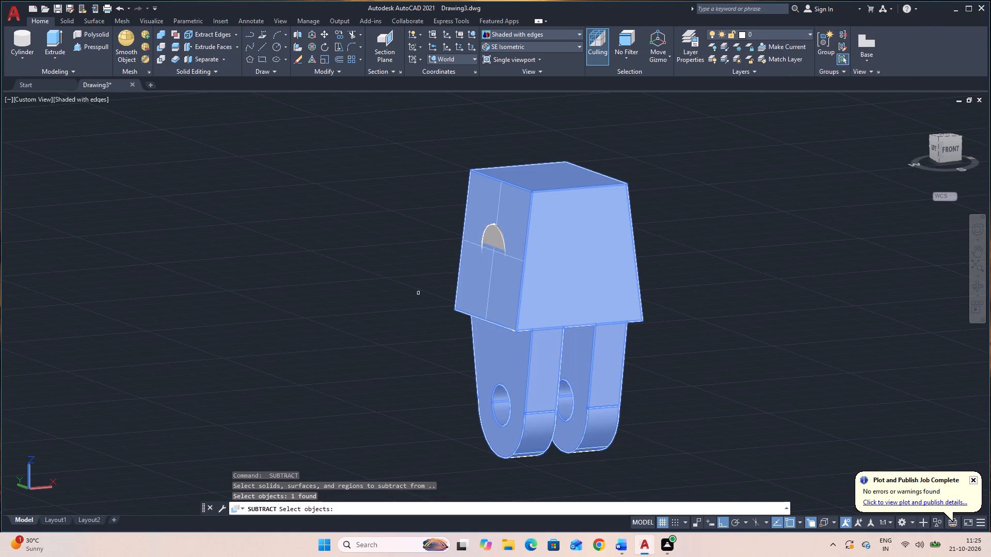
key("space")
scroll(471, 252, "up", 3)
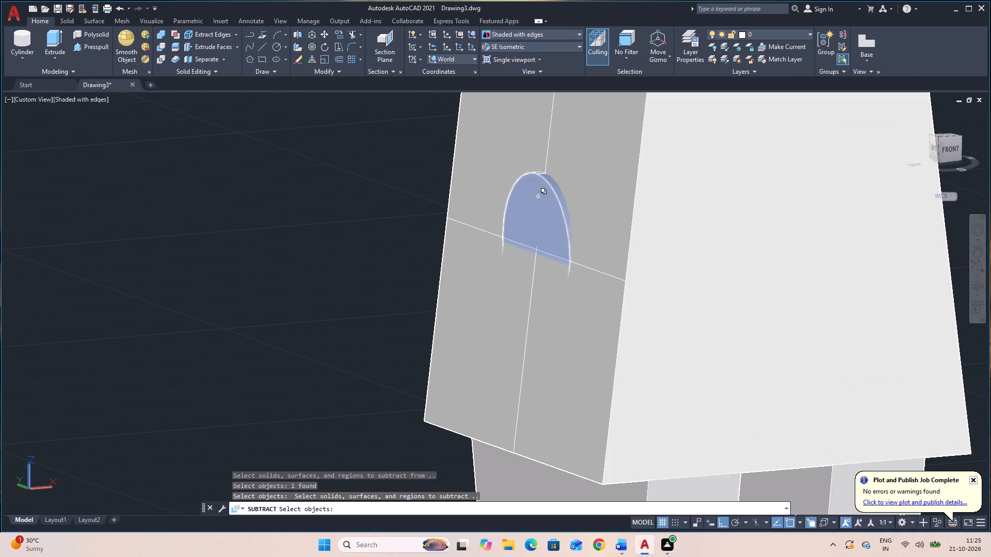
left_click(540, 198)
key("space")
key("space")
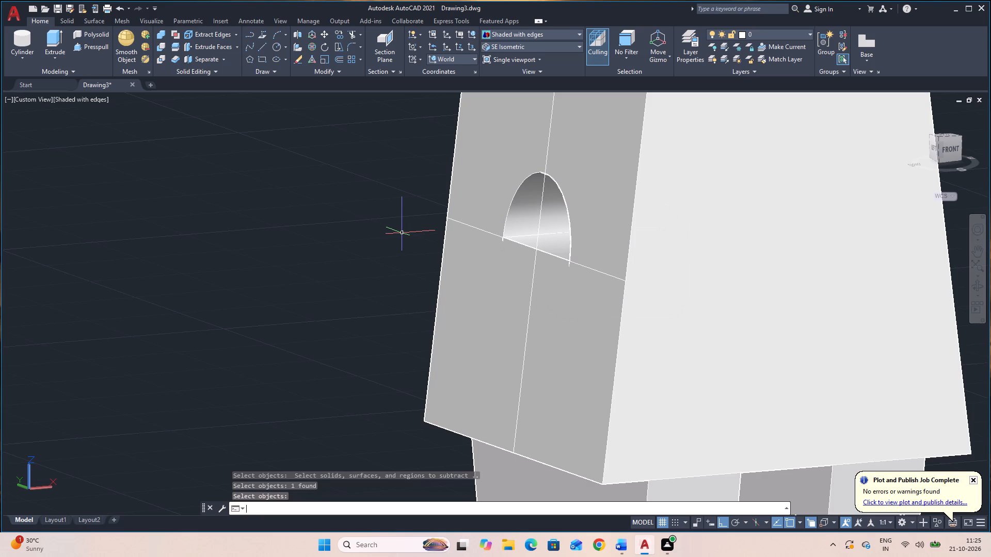
Presspull the leftover material inside the block's diameter 15 hole so the hole opens fully through the left face.
scroll(402, 233, "down", 2)
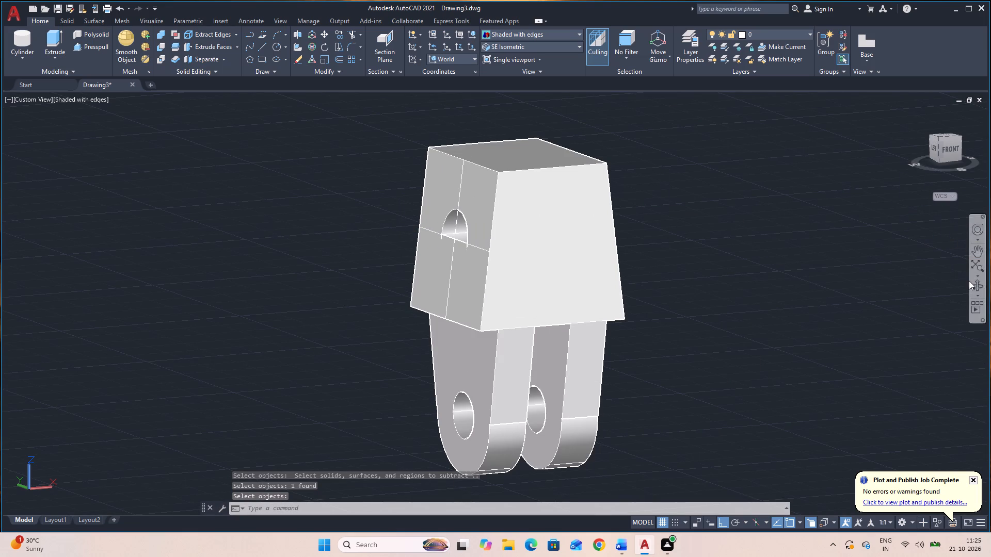
left_click(980, 286)
left_click_drag(936, 290, 697, 287)
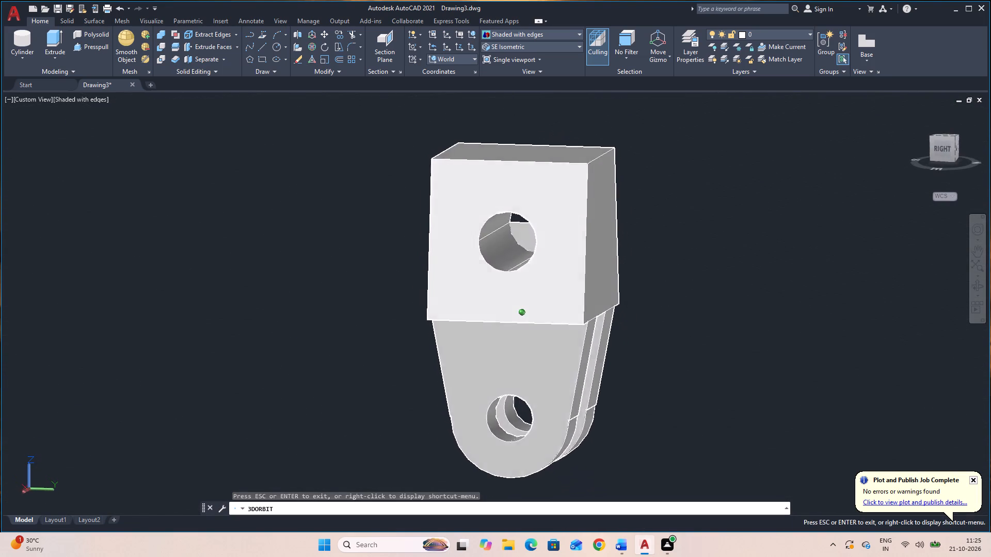
left_click_drag(697, 287, 712, 282)
key("Escape")
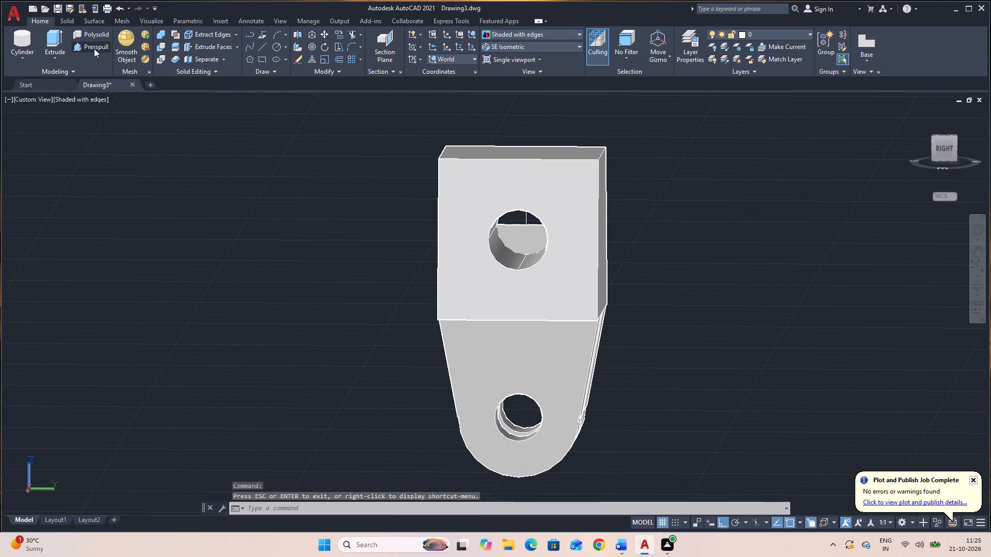
left_click(94, 44)
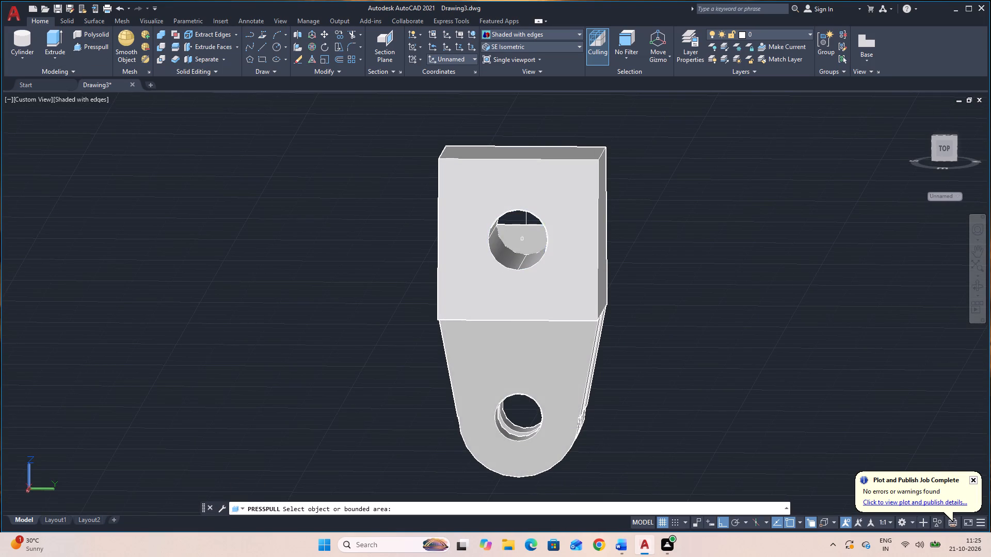
left_click(523, 239)
left_click(673, 217)
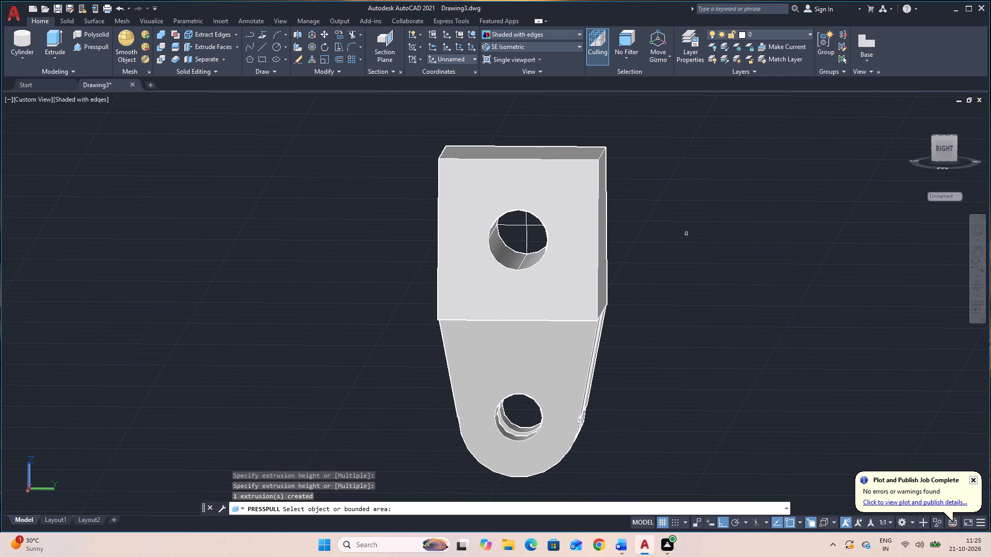
key("Escape")
Erase the two crossing centre lines in front of the block's diameter 15 hole.
left_click(536, 232)
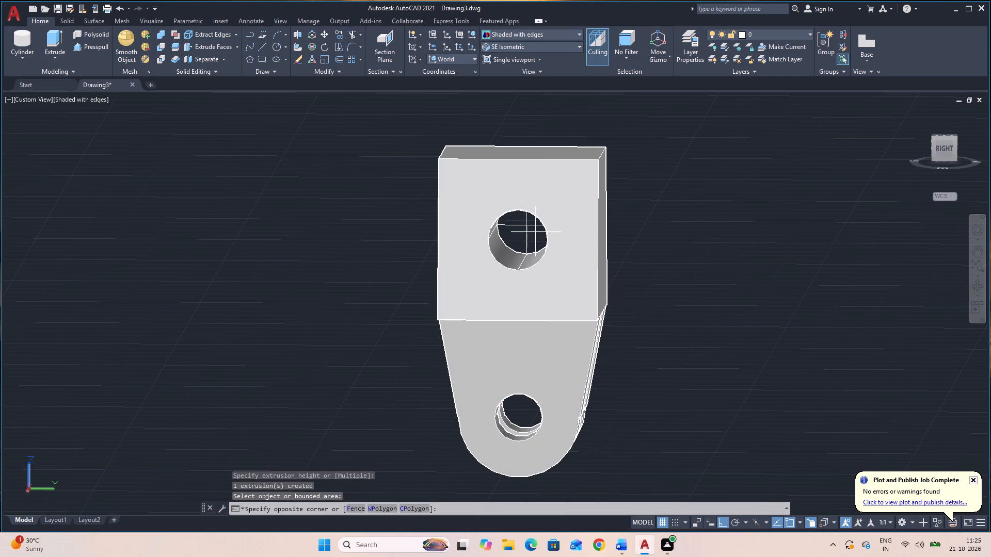
left_click(521, 222)
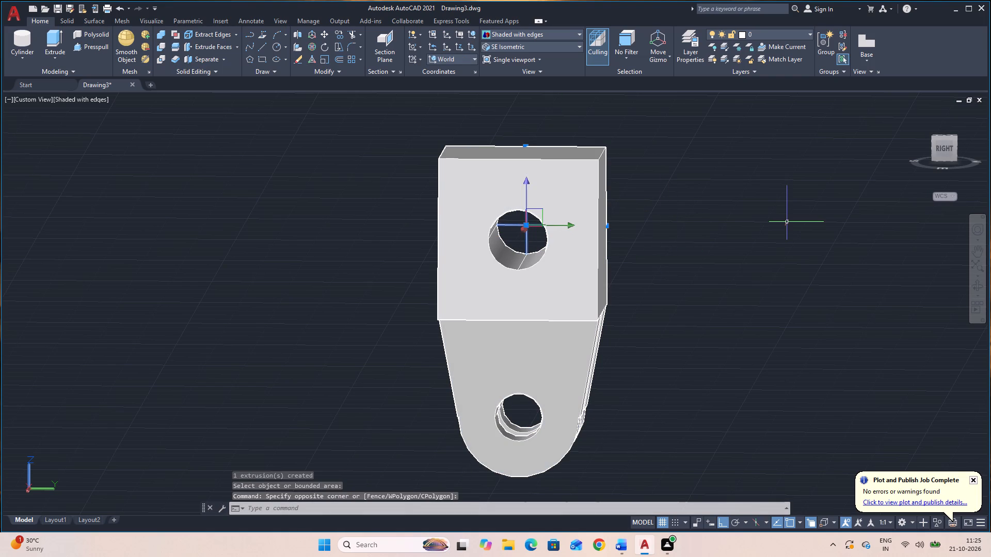
key("Delete")
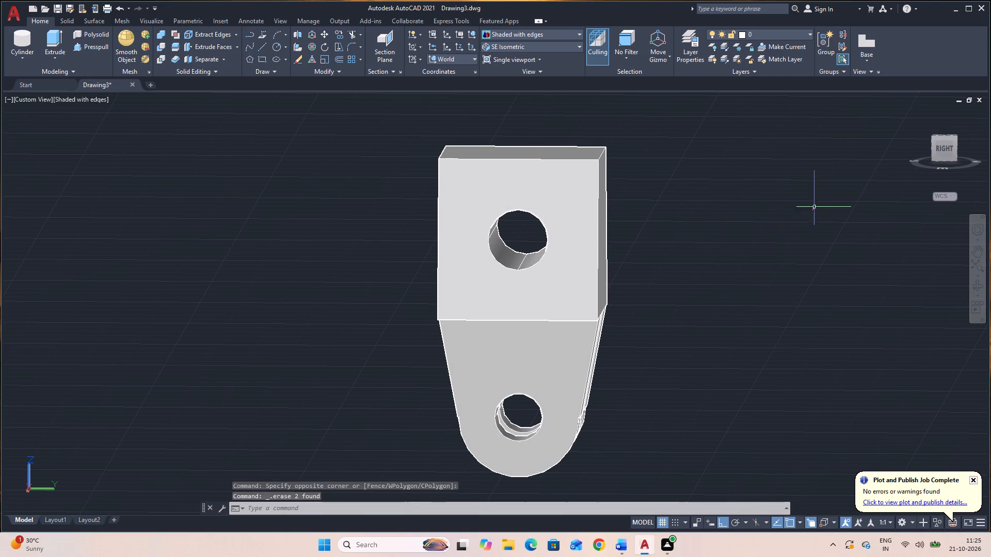
Draw two centre lines on the block's top face, each joining the midpoints of opposite edges.
left_click(976, 290)
left_click_drag(850, 348, 871, 348)
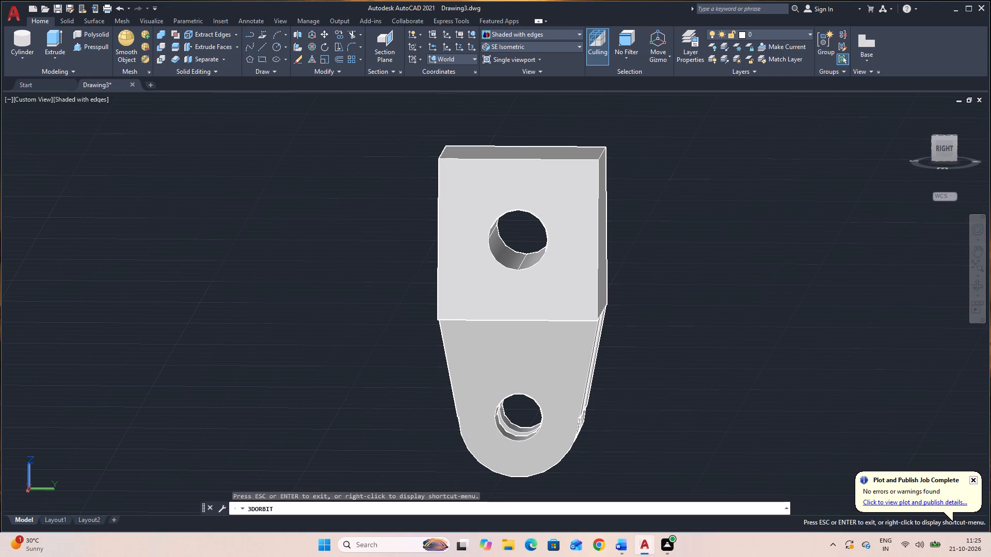
left_click_drag(871, 348, 987, 334)
left_click_drag(832, 390, 889, 416)
left_click_drag(719, 441, 797, 421)
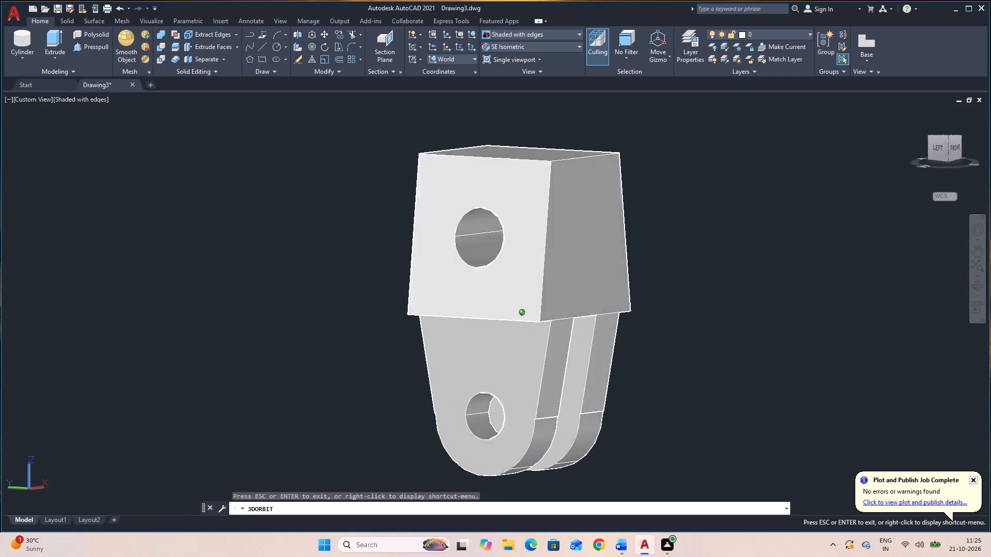
left_click_drag(797, 421, 803, 461)
left_click_drag(797, 452, 804, 471)
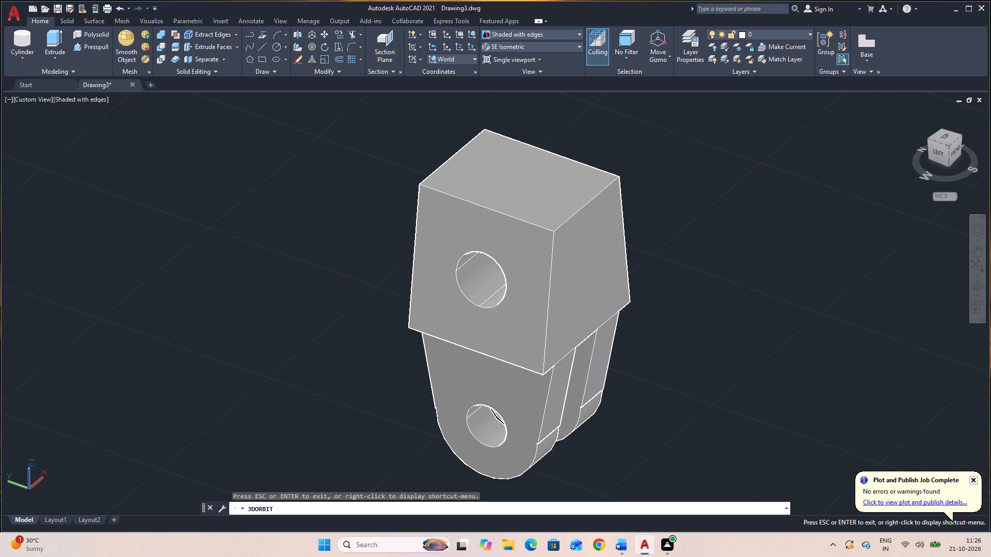
left_click_drag(785, 355, 783, 393)
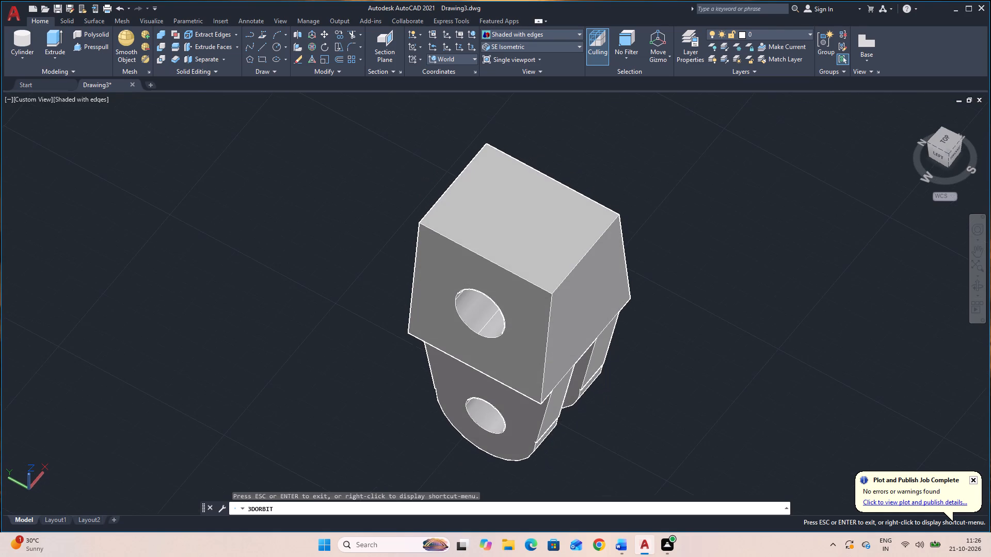
key("Escape")
type("L")
key("space")
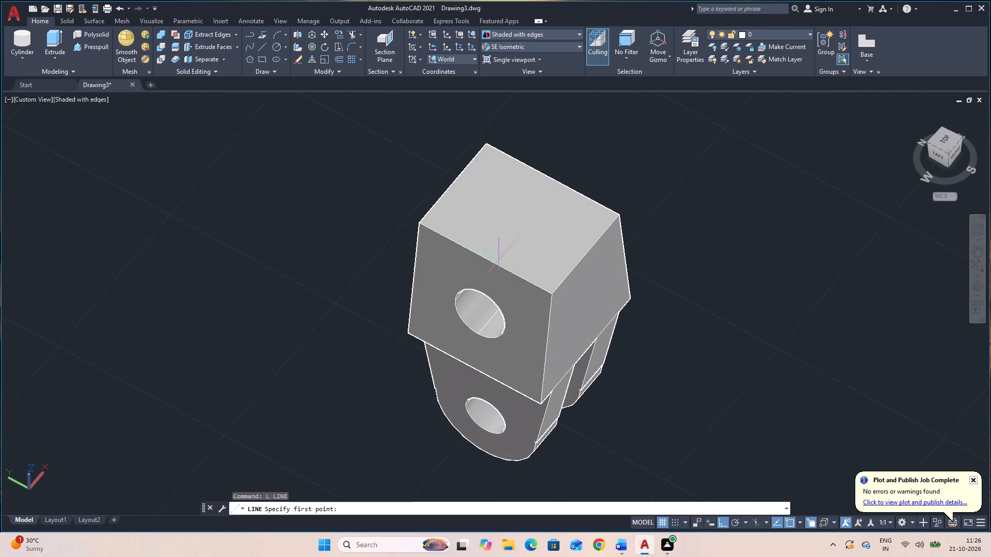
left_click(485, 258)
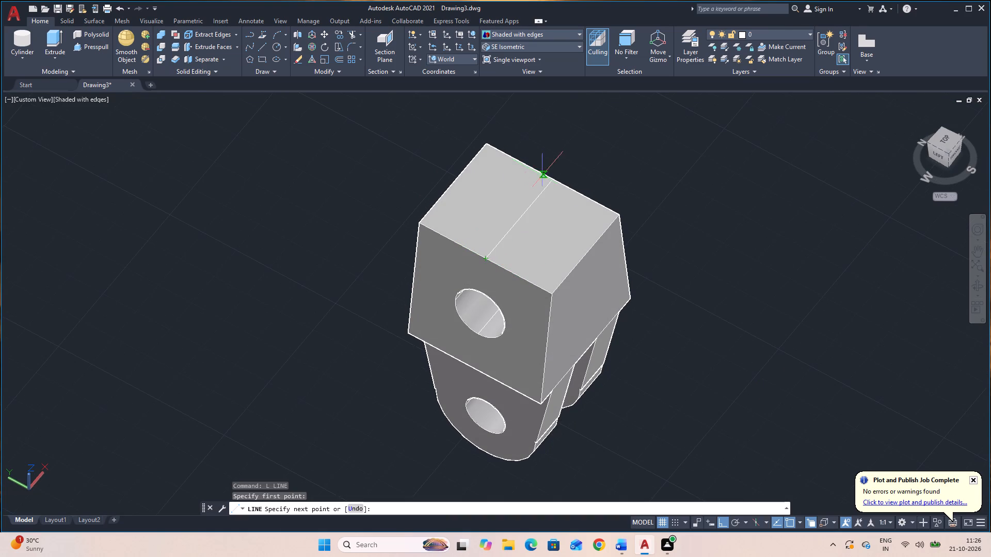
left_click(555, 181)
key("Escape")
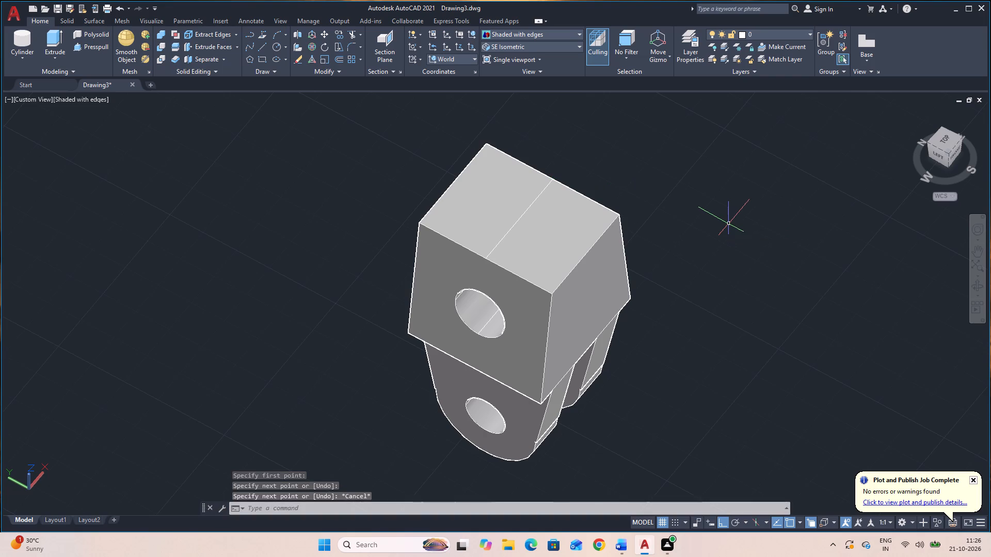
key("space")
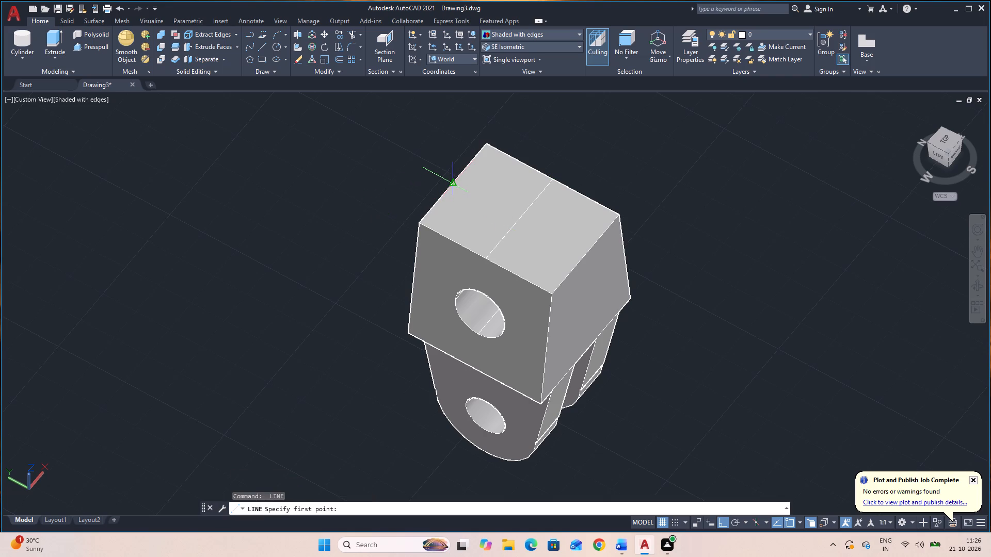
left_click(455, 183)
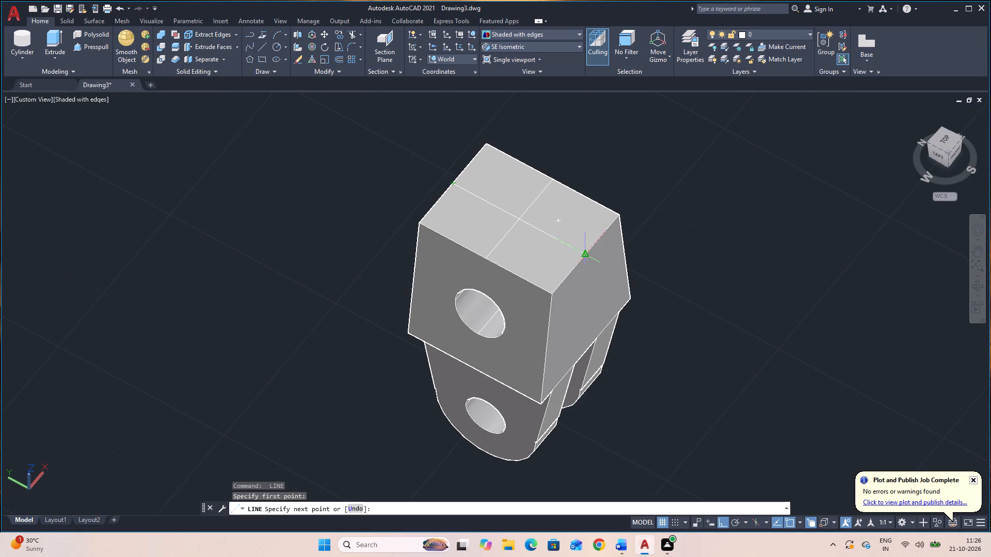
left_click(587, 256)
key("Escape")
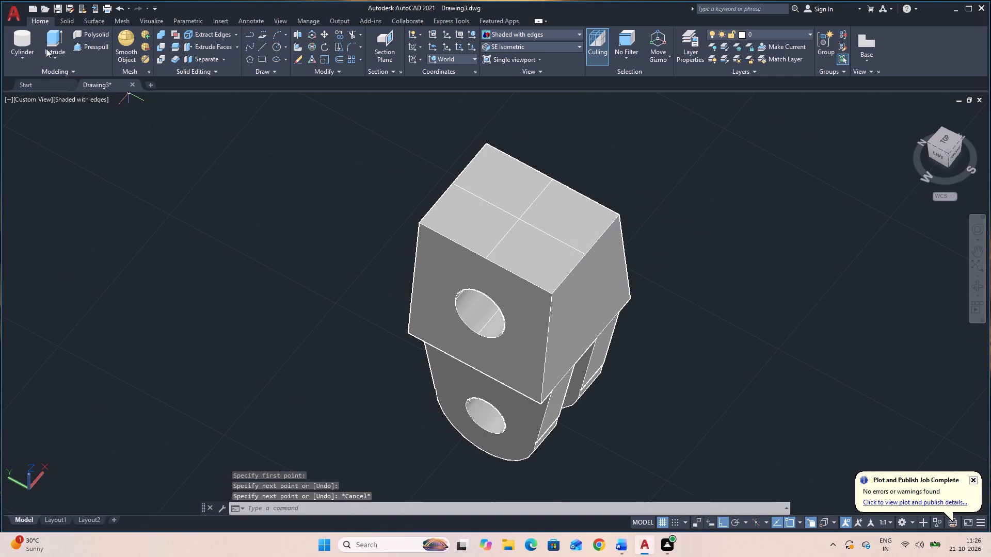
Create a cylinder of diameter 12 centred where the top face's centre lines cross, extending down into the diameter 15 hole.
left_click(20, 39)
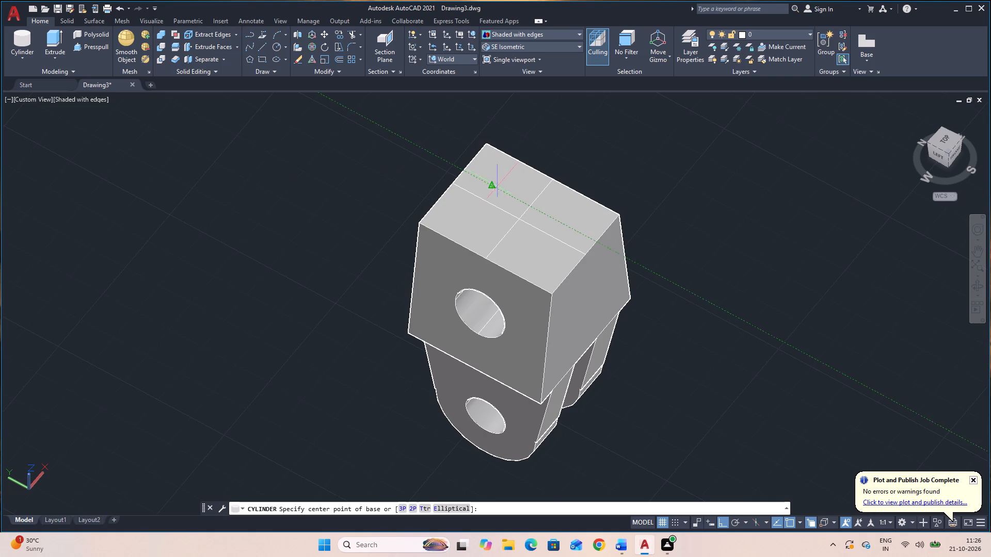
left_click(519, 218)
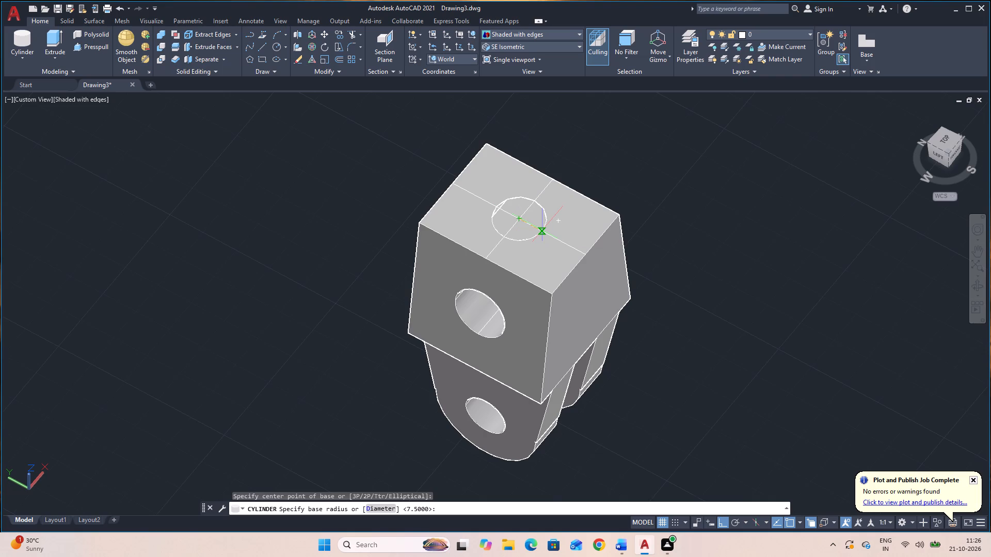
type("12")
type("DD")
key("BackSpace")
key("BackSpace")
key("BackSpace")
key("BackSpace")
type("D")
key("space")
type("12")
key("Return")
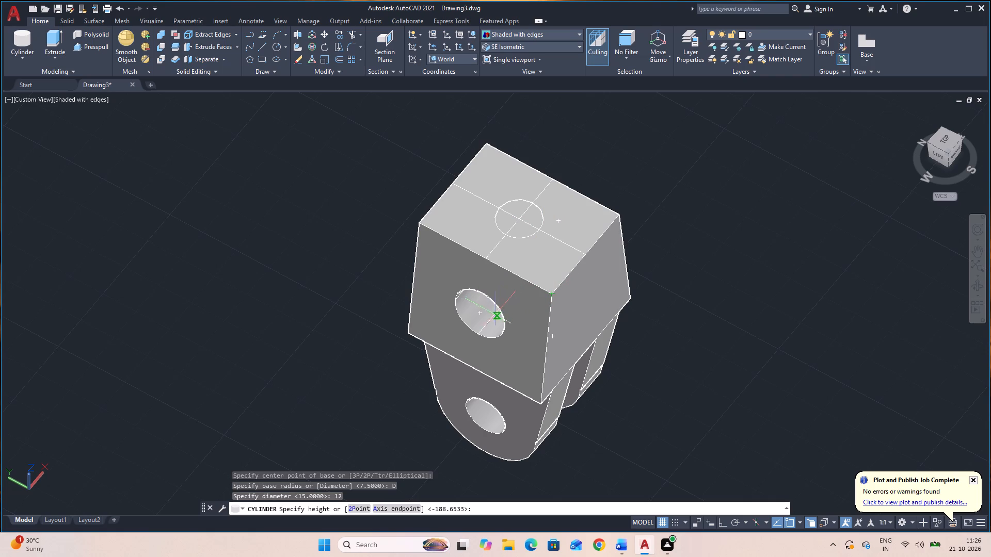
left_click(973, 285)
left_click_drag(812, 422, 854, 364)
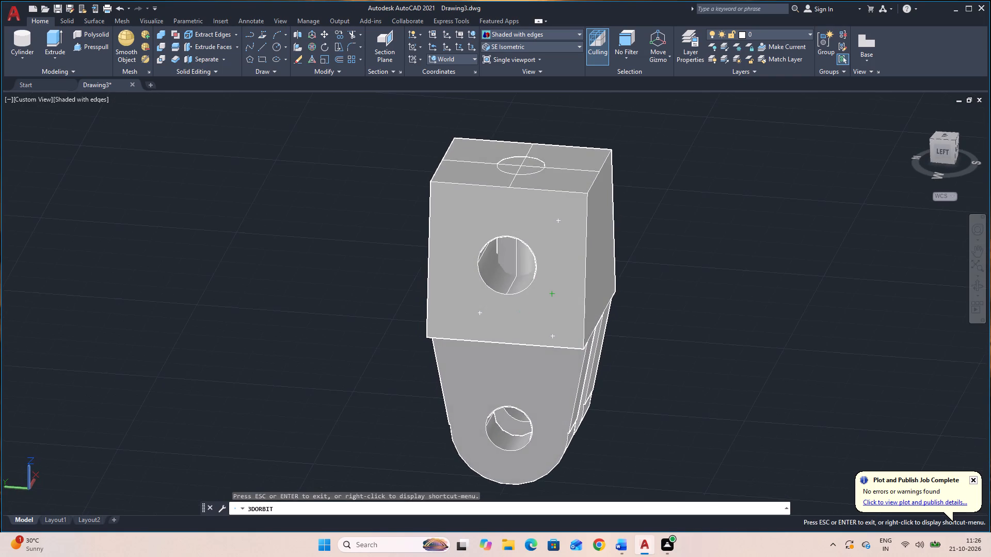
left_click_drag(747, 369, 604, 276)
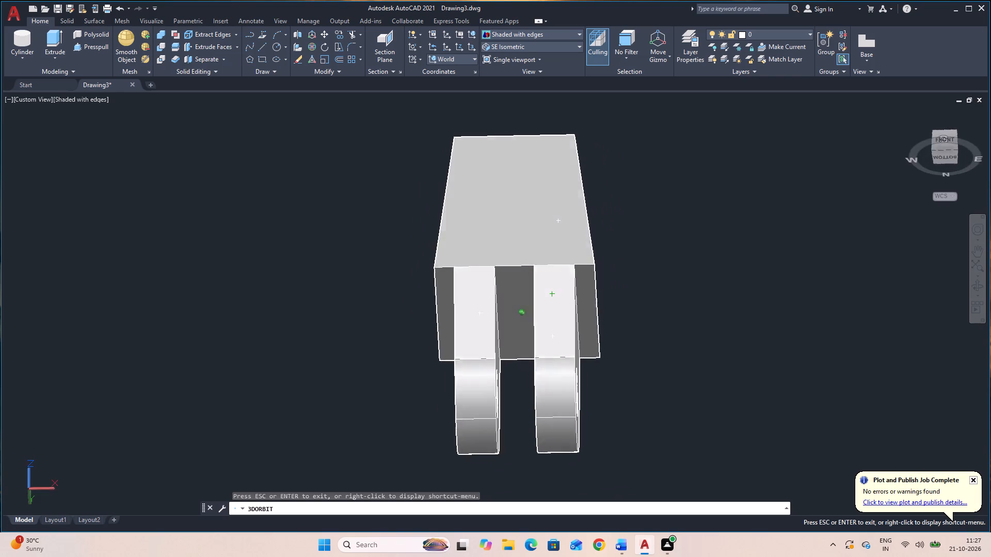
left_click_drag(604, 276, 632, 192)
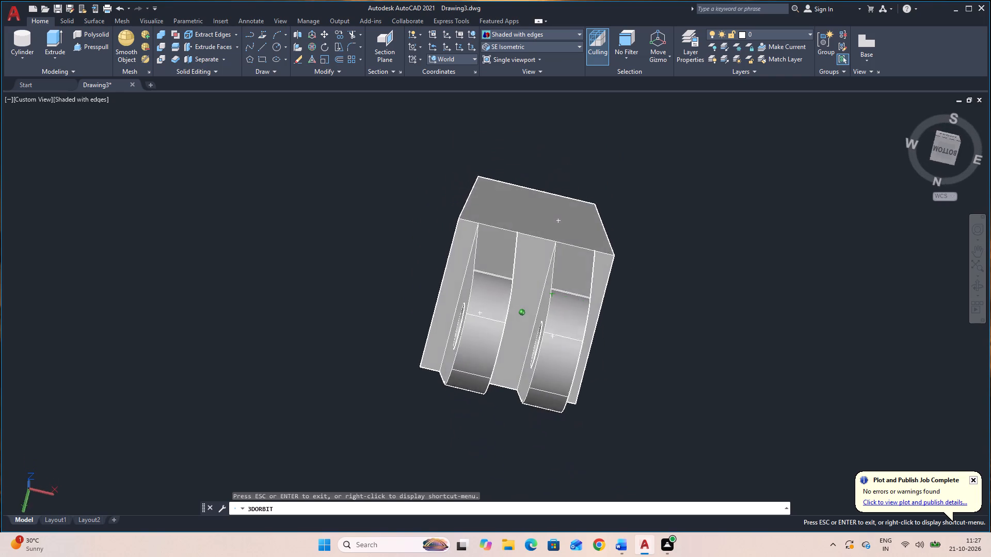
left_click_drag(632, 192, 609, 318)
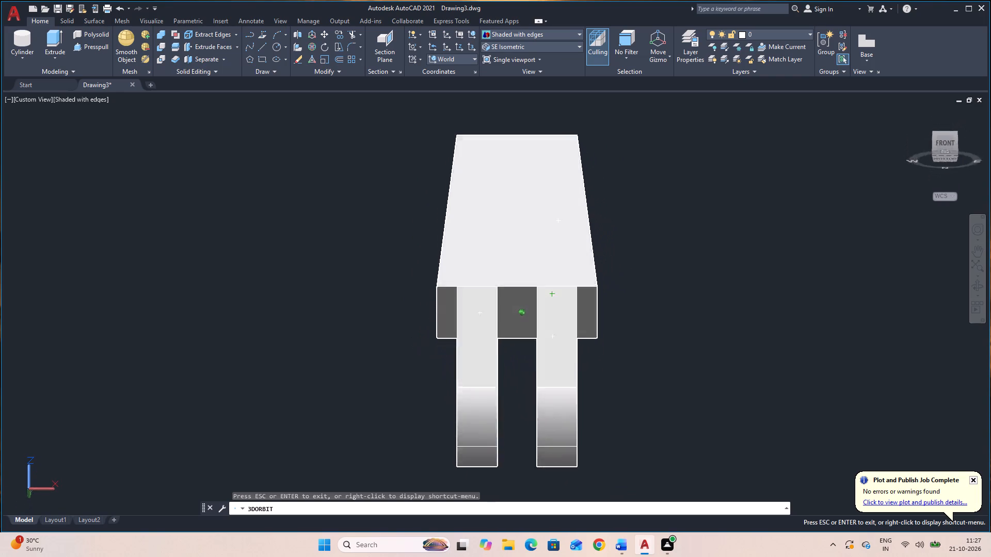
left_click_drag(609, 318, 680, 380)
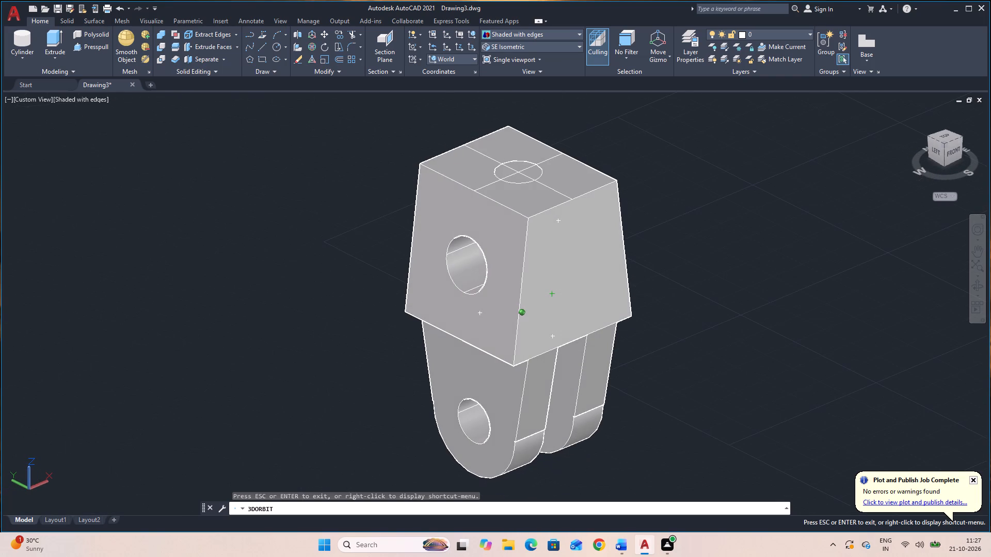
left_click_drag(680, 380, 704, 377)
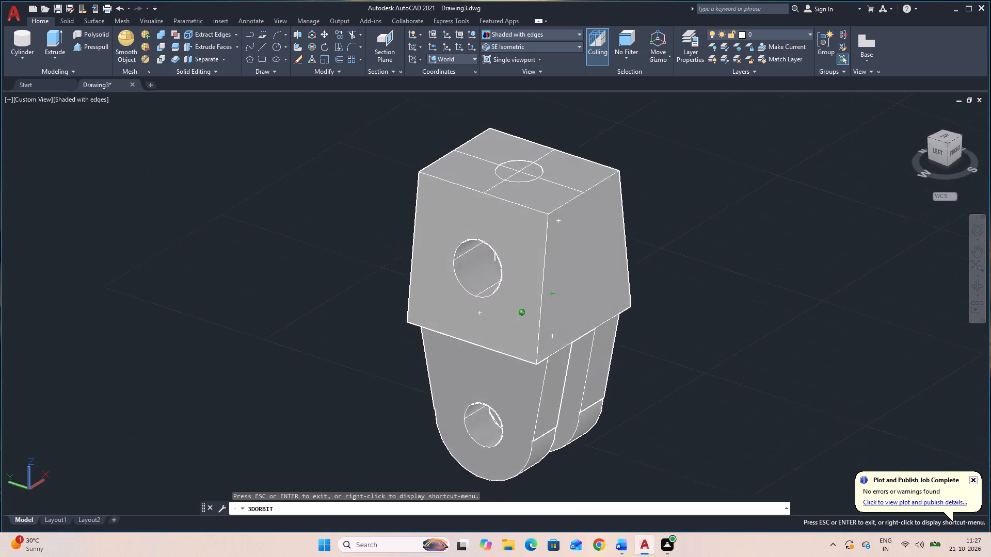
left_click_drag(704, 377, 751, 333)
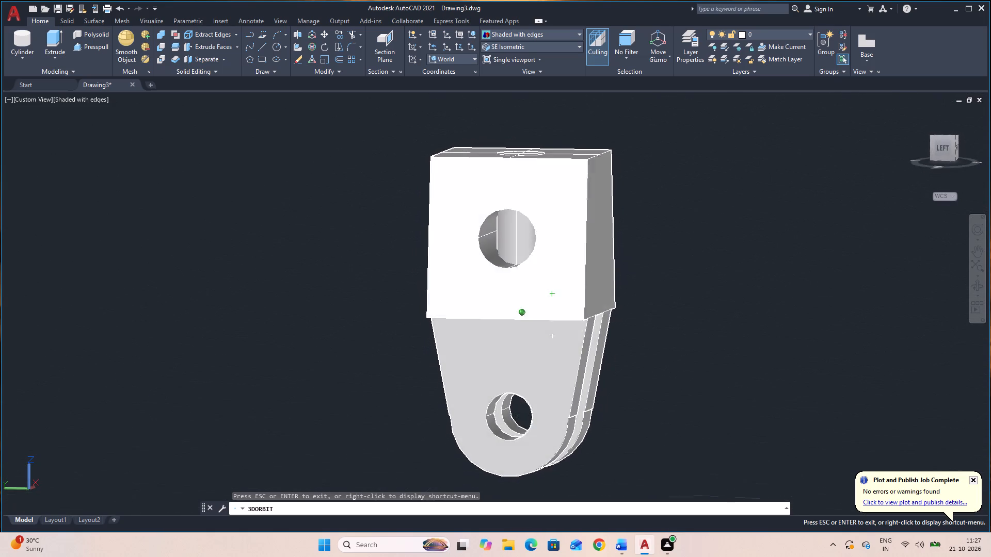
left_click_drag(751, 333, 767, 345)
key("Escape")
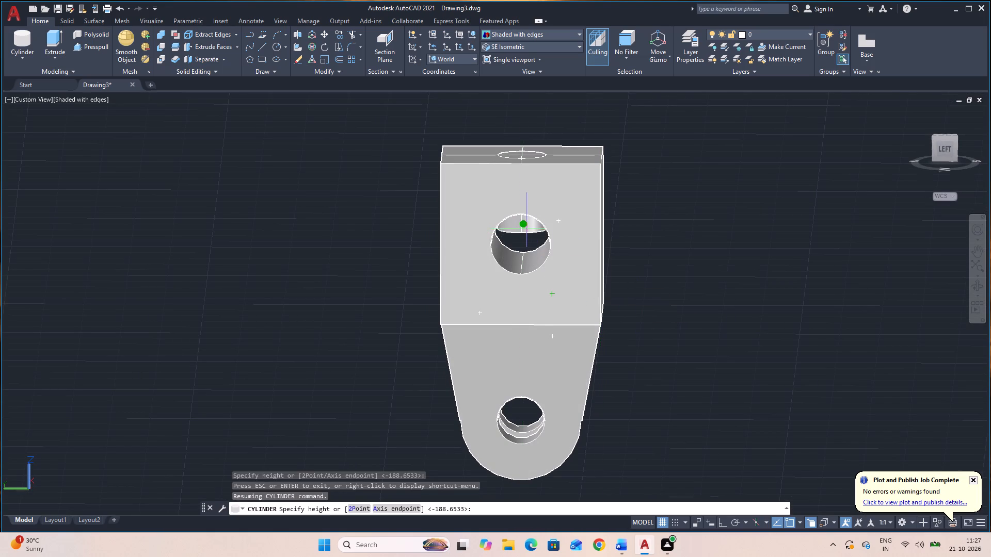
left_click(525, 225)
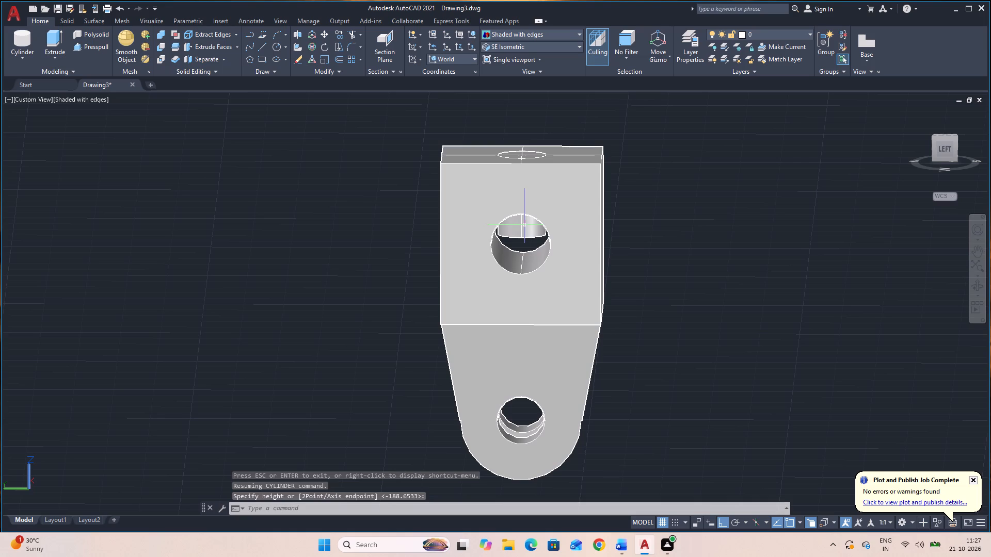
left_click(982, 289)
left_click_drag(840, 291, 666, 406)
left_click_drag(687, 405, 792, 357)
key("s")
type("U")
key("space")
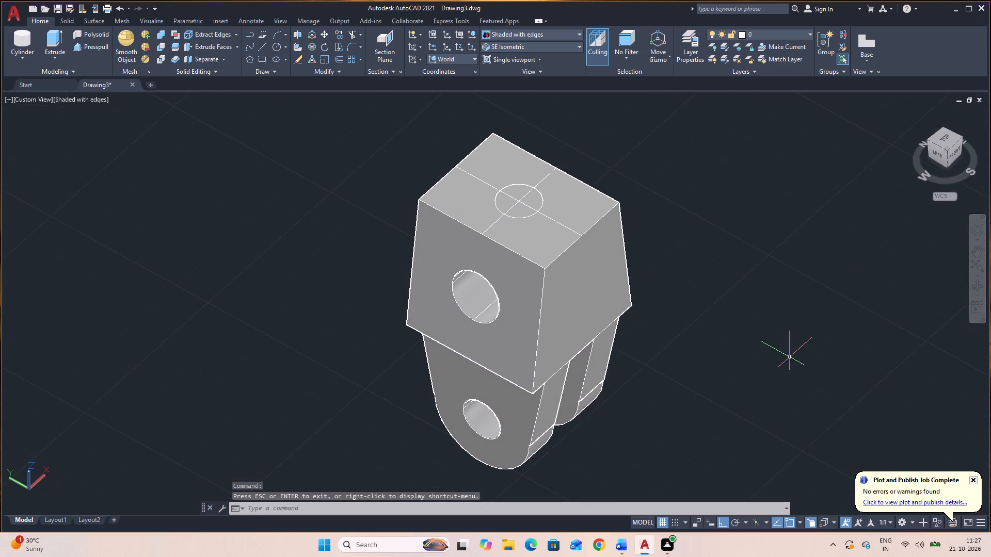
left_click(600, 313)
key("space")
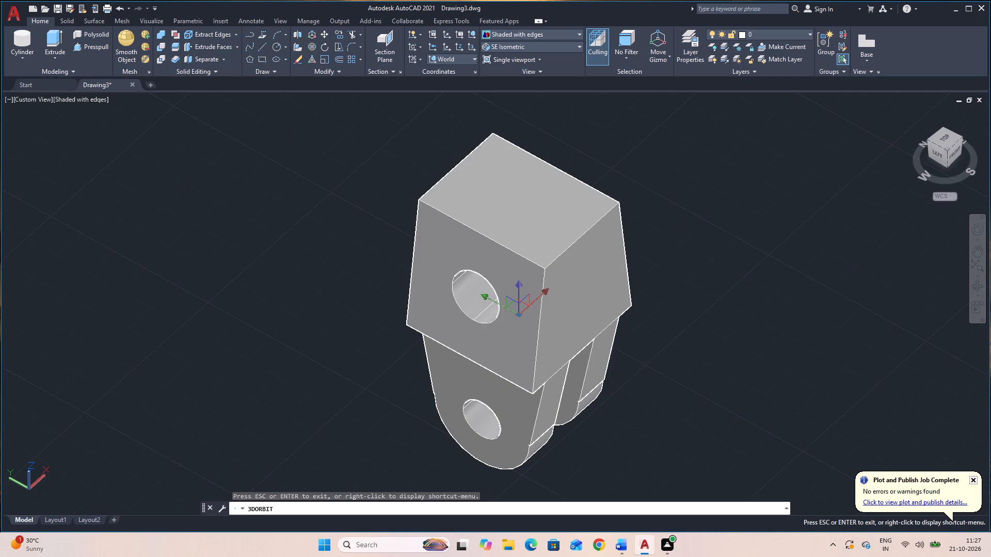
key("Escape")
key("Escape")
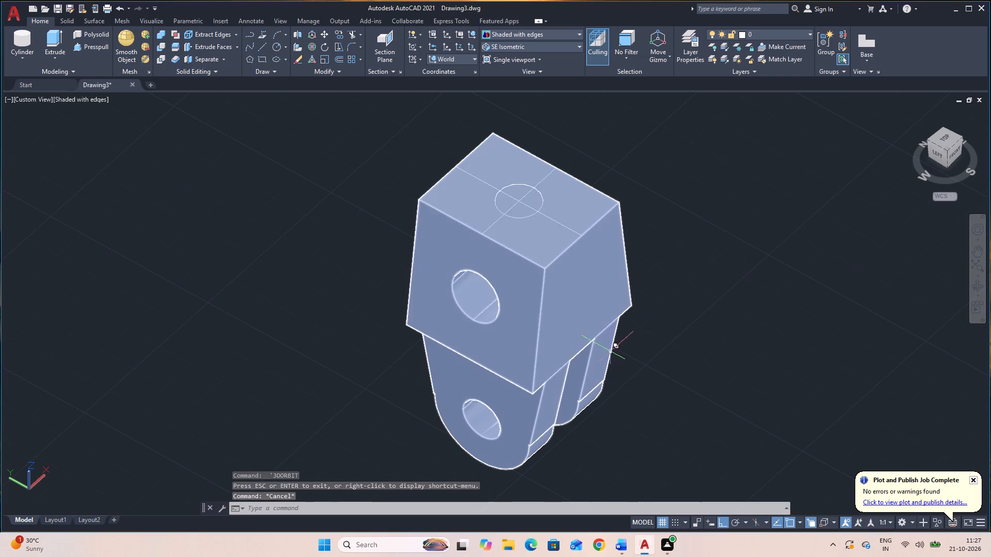
Subtract the diameter 12 cylinder from the part to cut the vertical hole in the block's top face.
key("s")
type("U")
key("space")
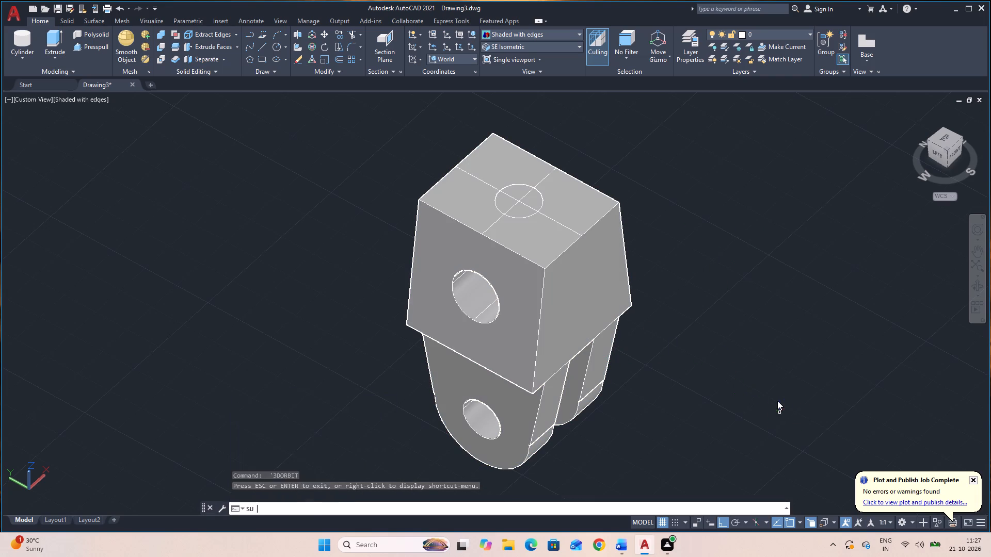
left_click(537, 361)
key("space")
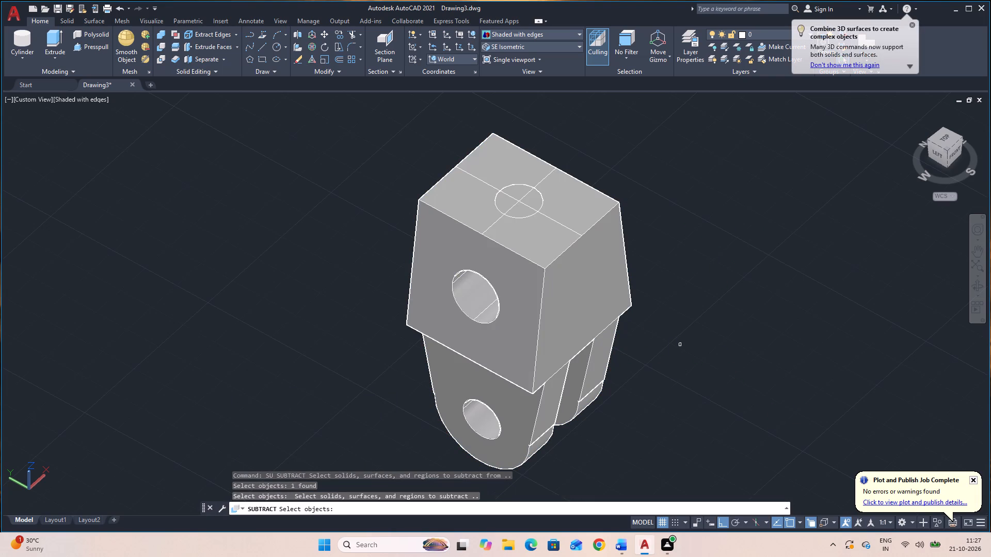
left_click(518, 209)
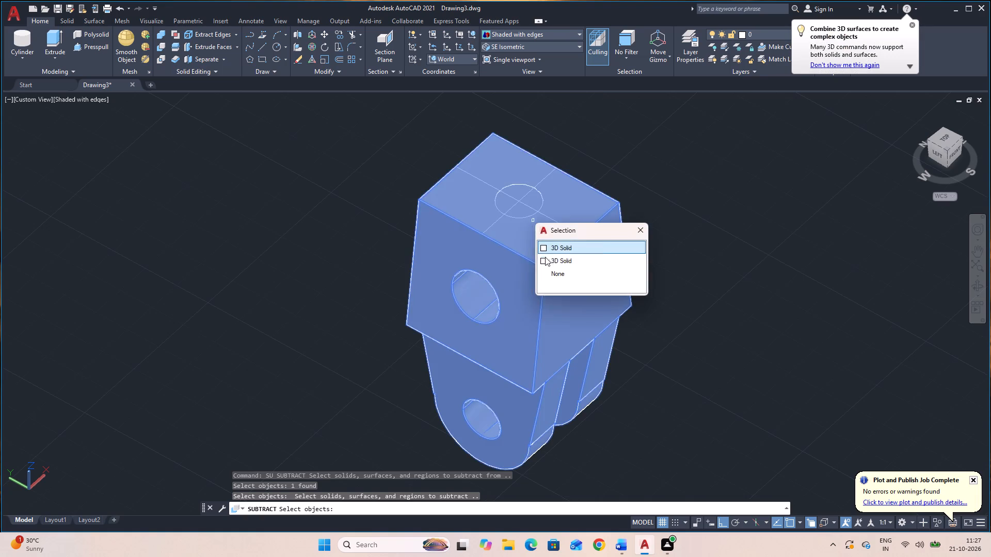
left_click(547, 255)
key("space")
key("space")
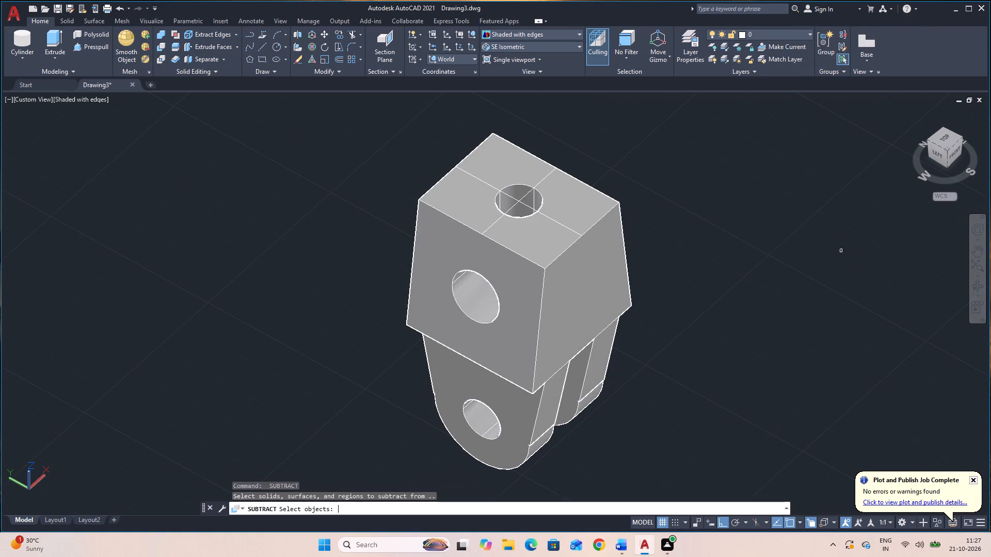
Erase the two crossing centre lines on the block's top face, keeping the solid part out of the selection.
key("Escape")
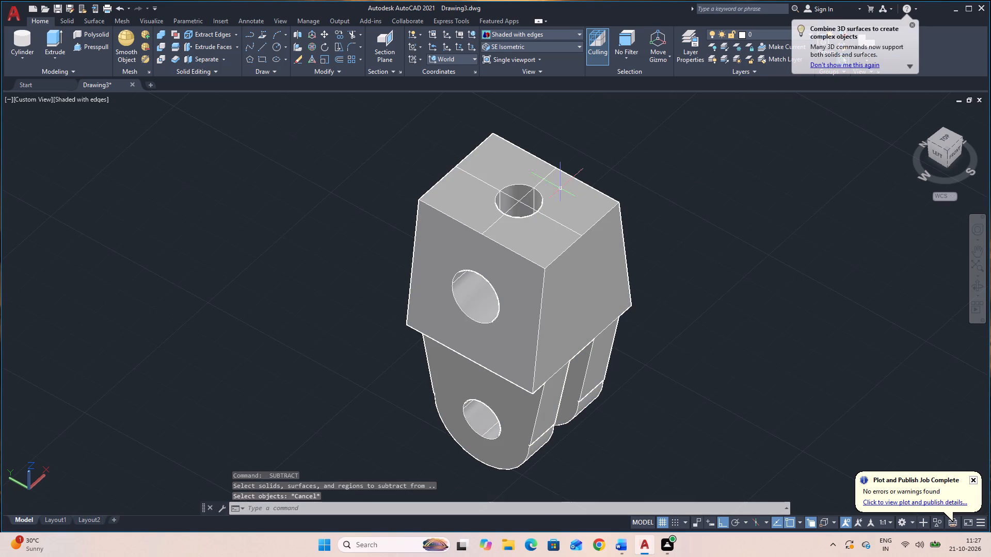
left_click(526, 203)
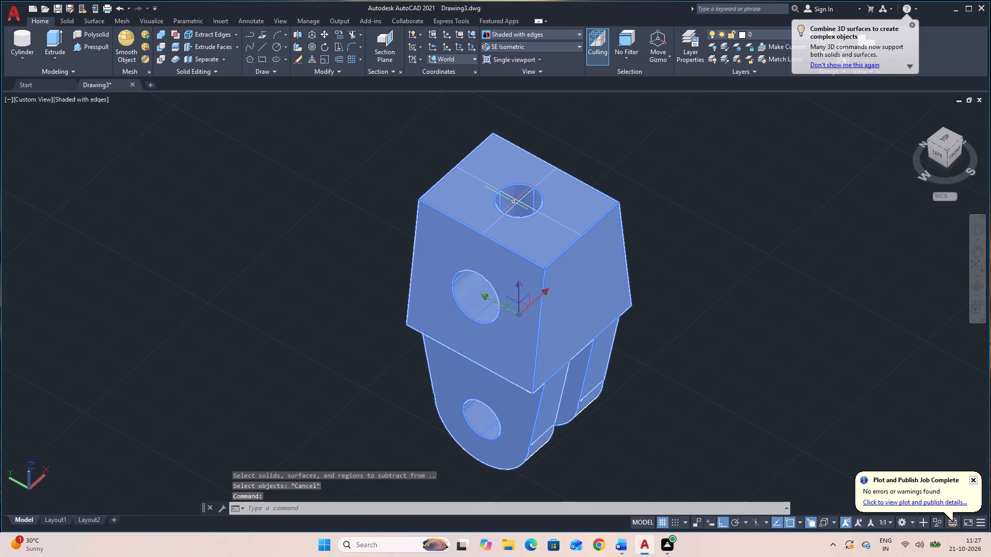
key("Escape")
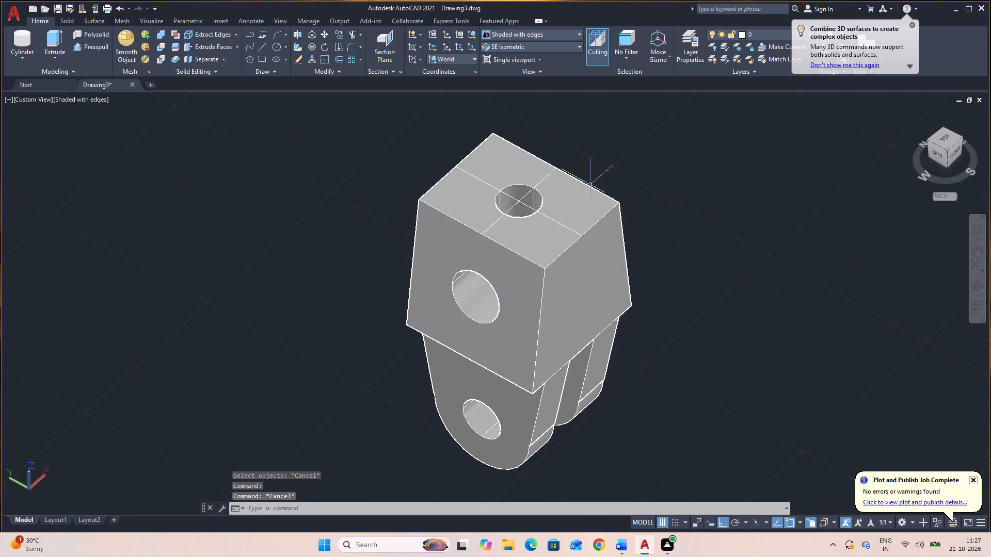
left_click(657, 278)
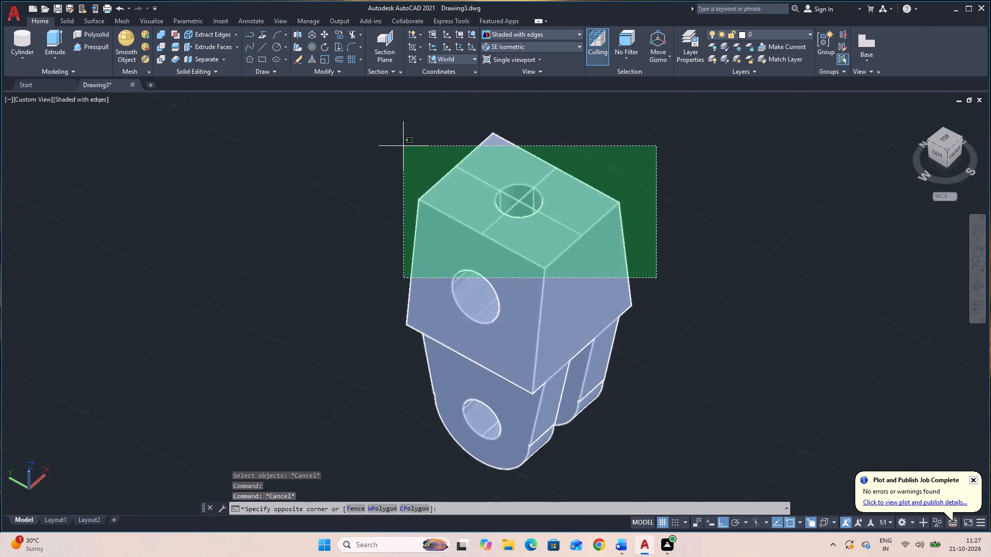
left_click(404, 147)
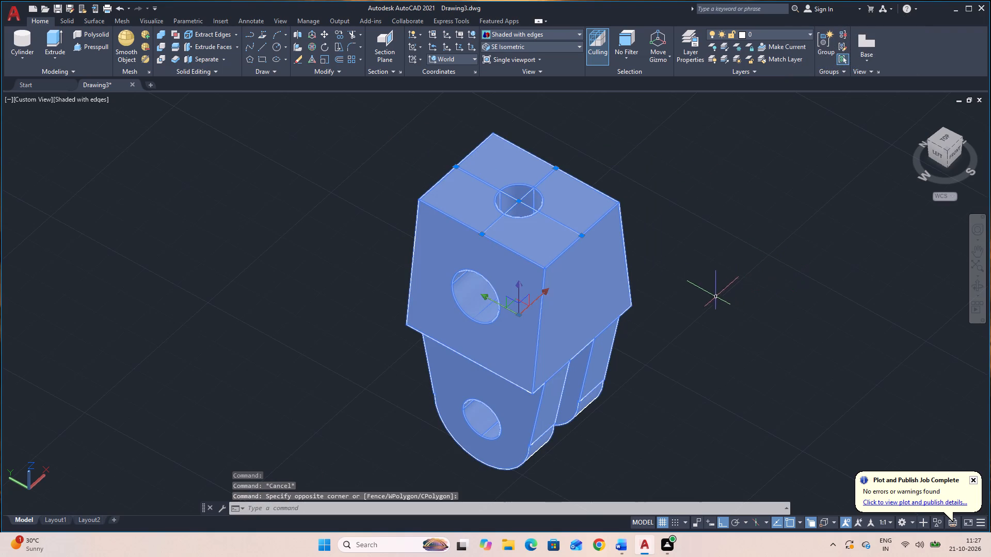
left_click(627, 299, "shift")
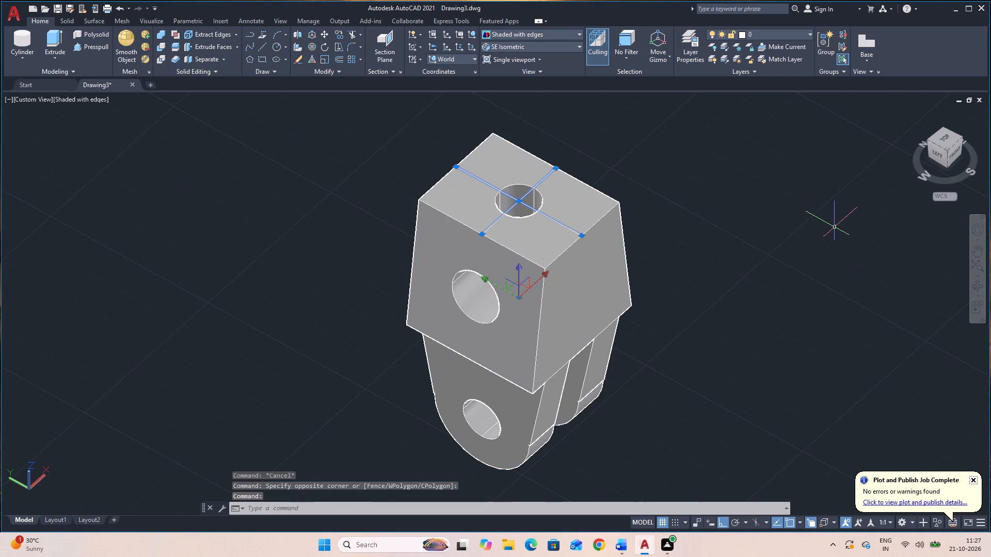
key("Delete")
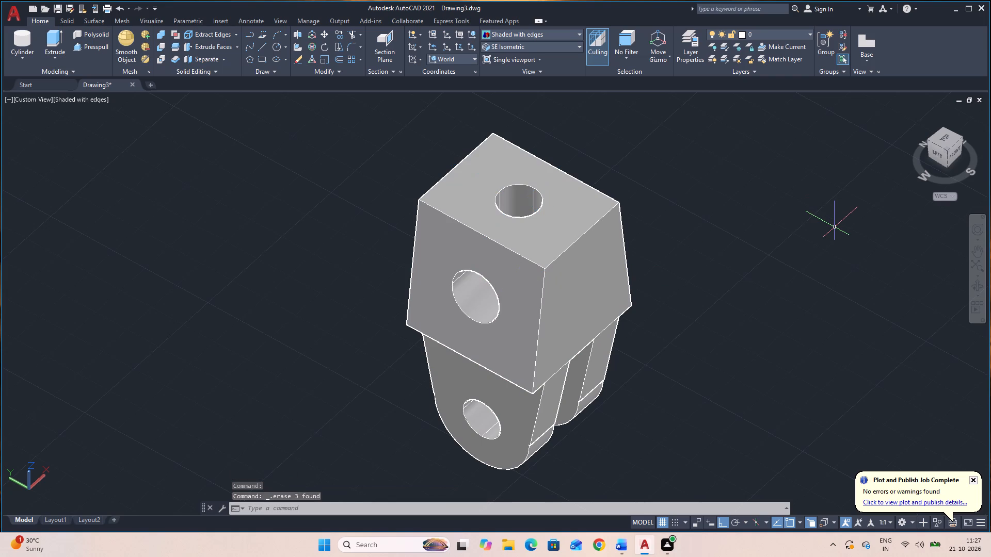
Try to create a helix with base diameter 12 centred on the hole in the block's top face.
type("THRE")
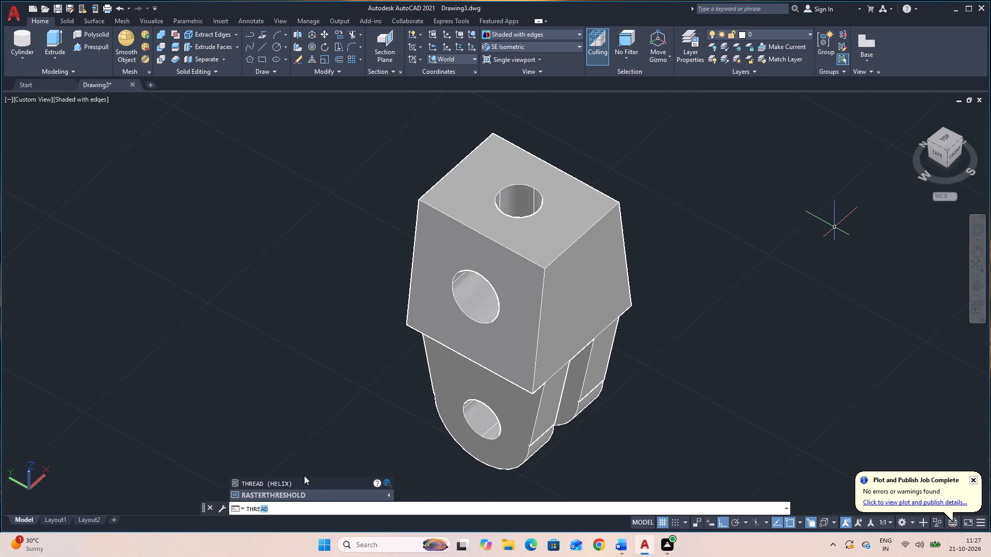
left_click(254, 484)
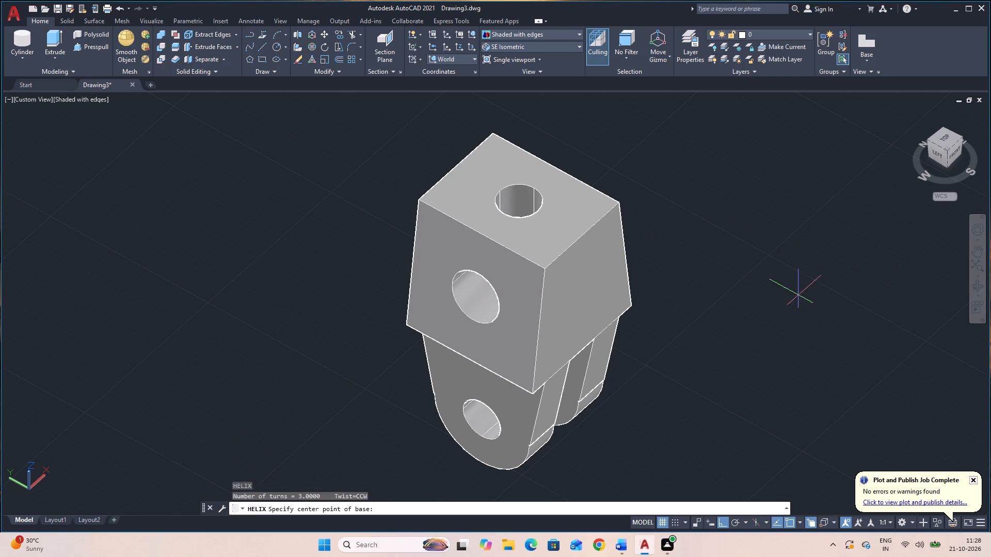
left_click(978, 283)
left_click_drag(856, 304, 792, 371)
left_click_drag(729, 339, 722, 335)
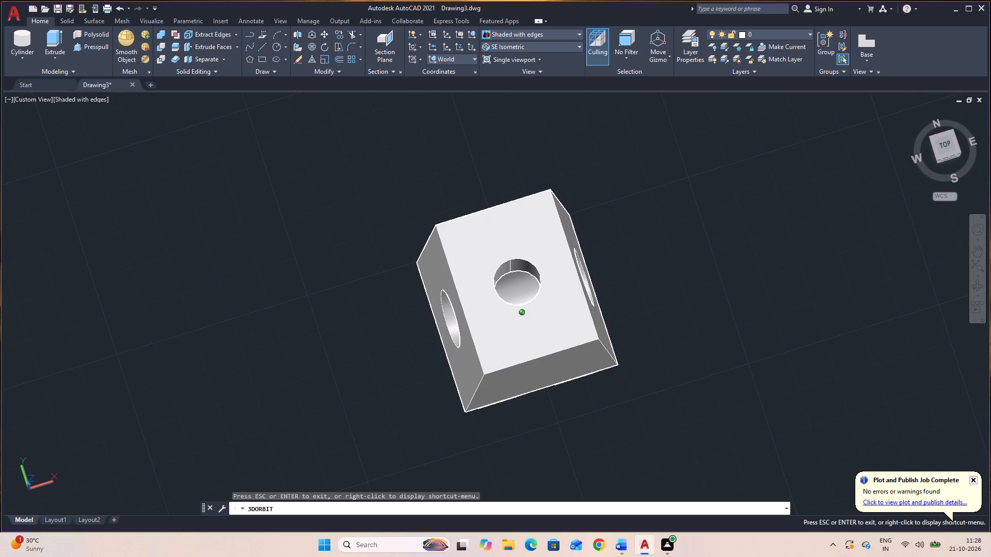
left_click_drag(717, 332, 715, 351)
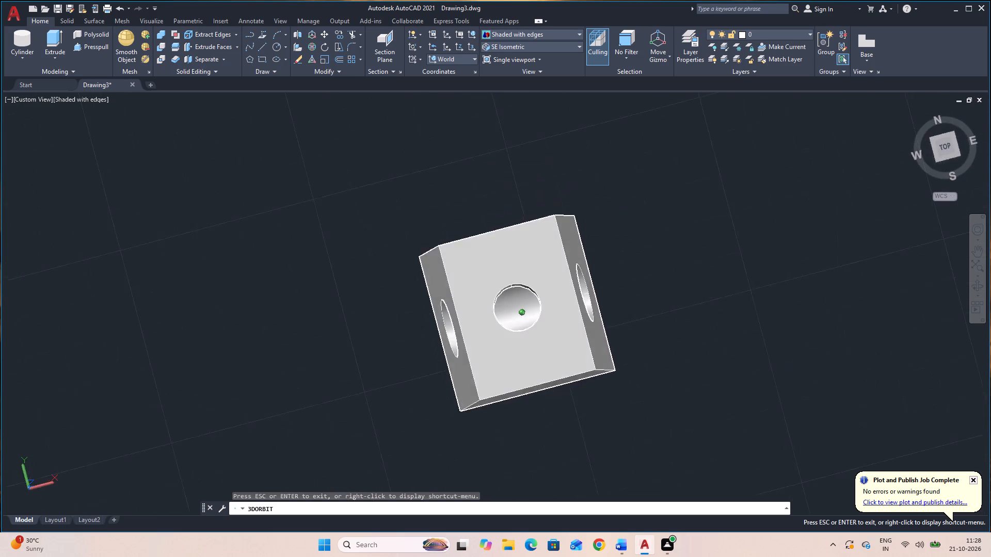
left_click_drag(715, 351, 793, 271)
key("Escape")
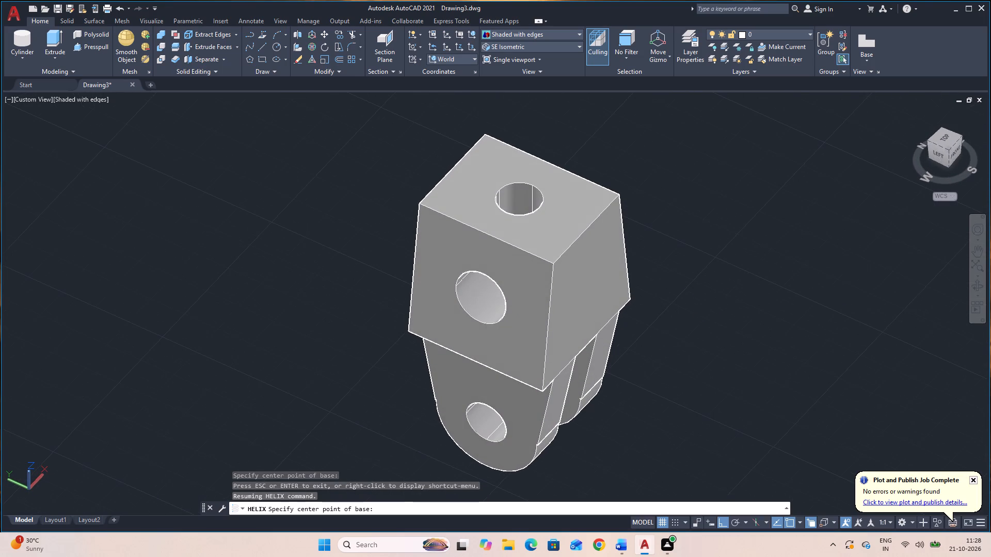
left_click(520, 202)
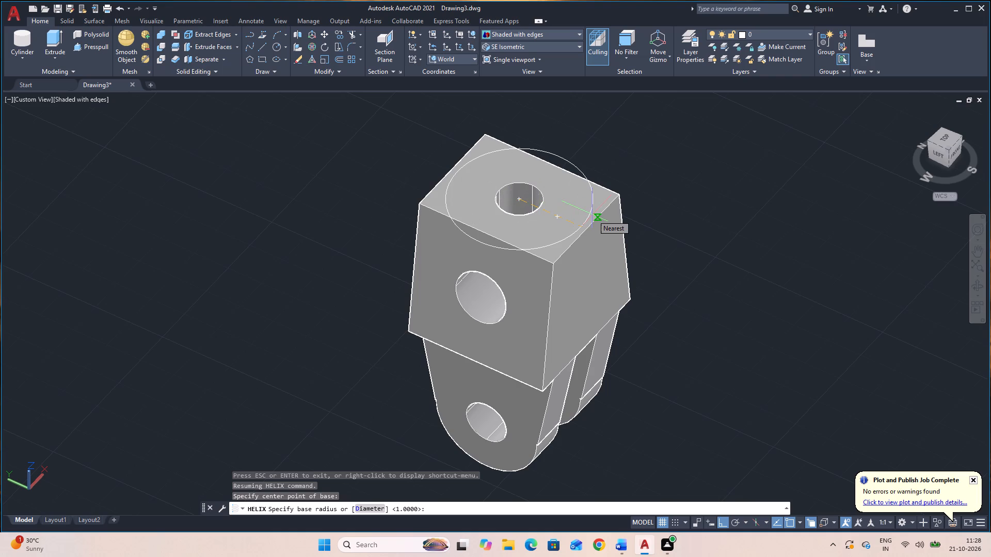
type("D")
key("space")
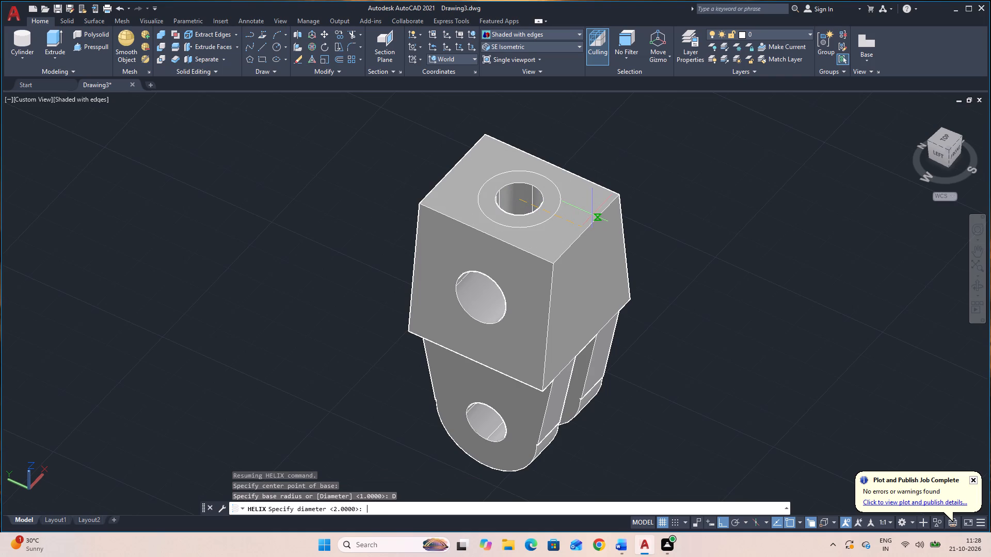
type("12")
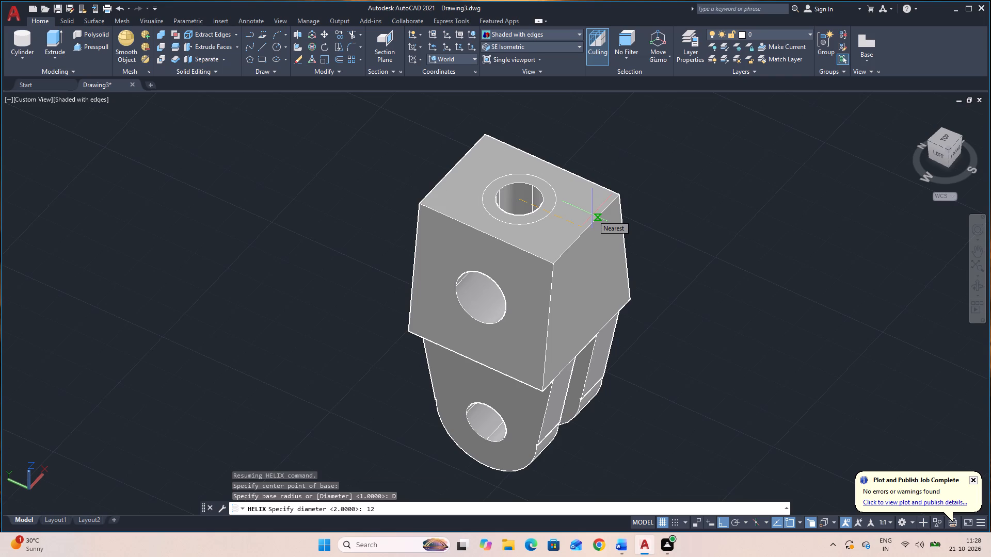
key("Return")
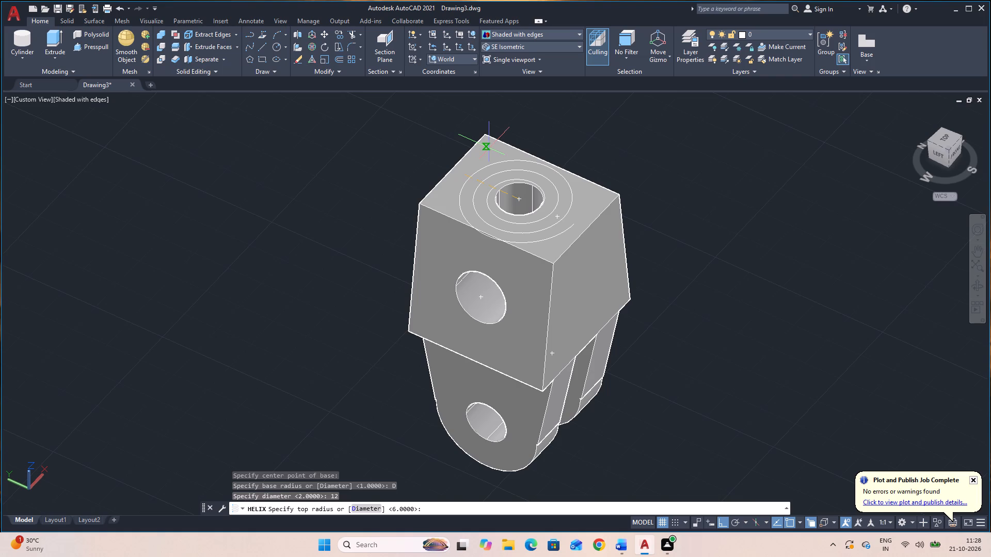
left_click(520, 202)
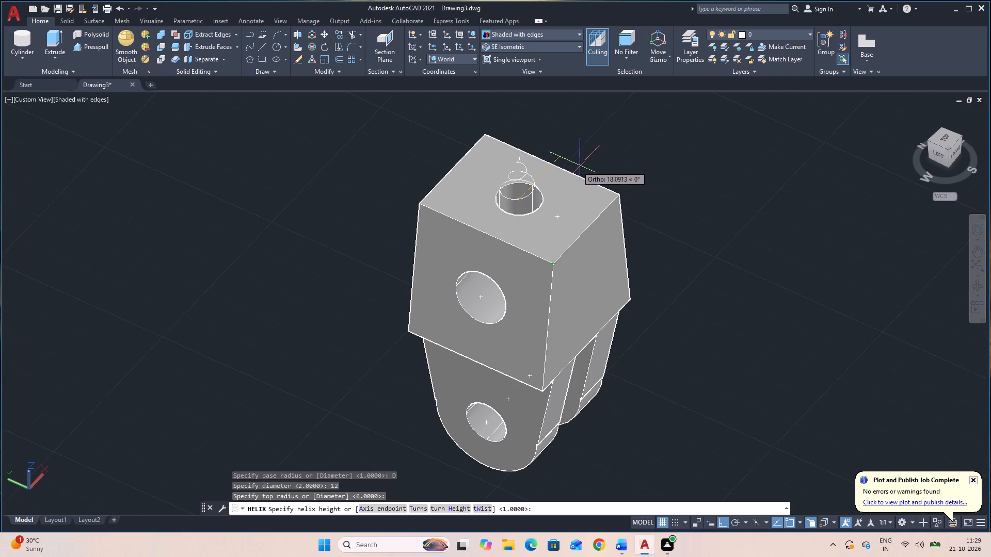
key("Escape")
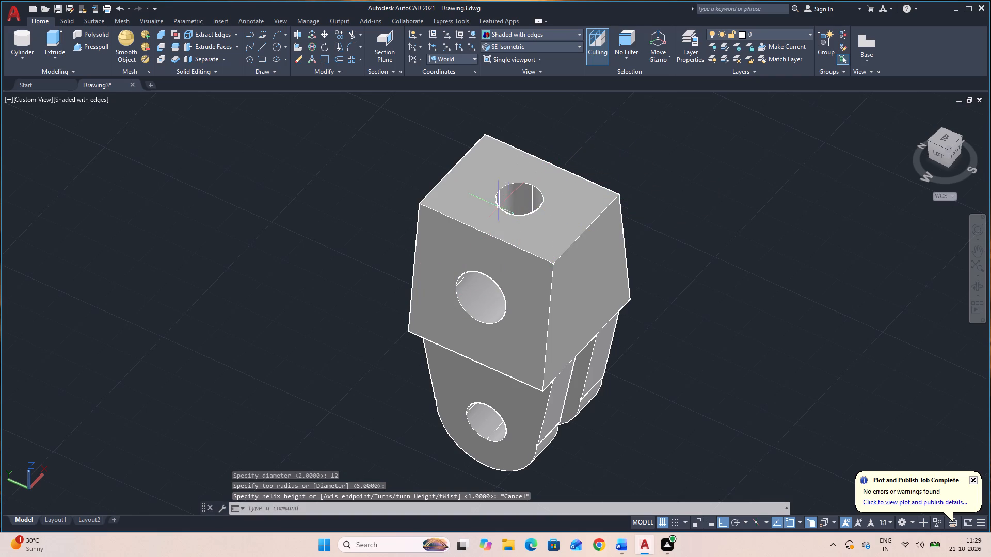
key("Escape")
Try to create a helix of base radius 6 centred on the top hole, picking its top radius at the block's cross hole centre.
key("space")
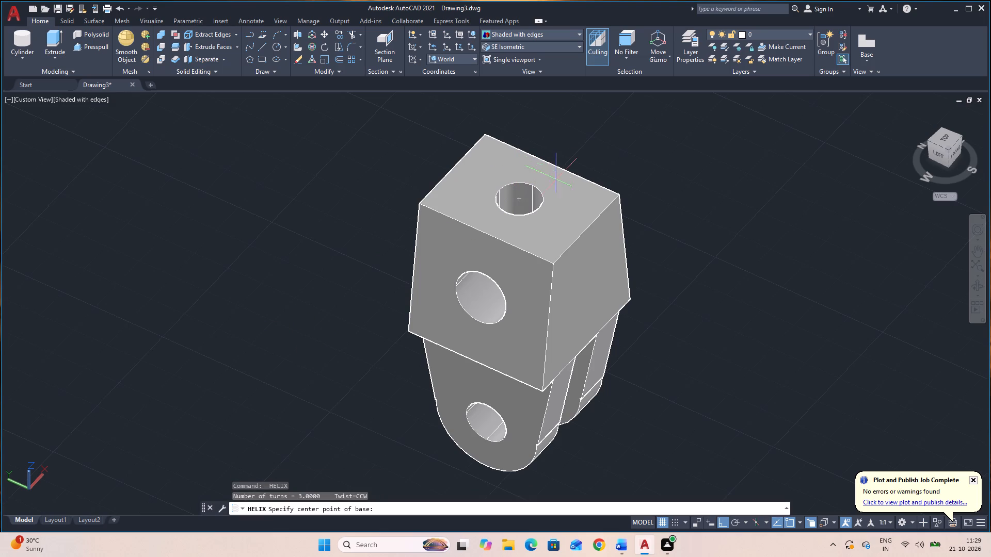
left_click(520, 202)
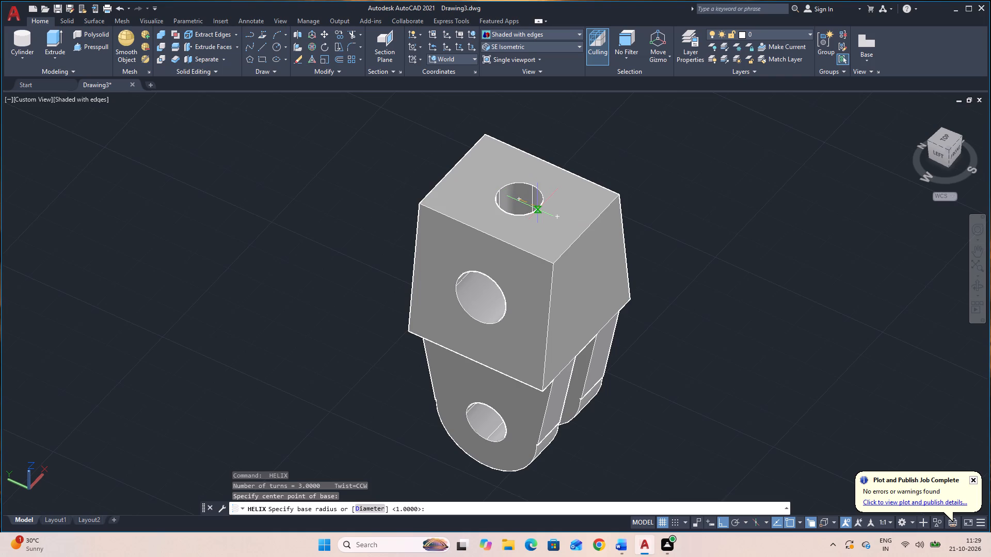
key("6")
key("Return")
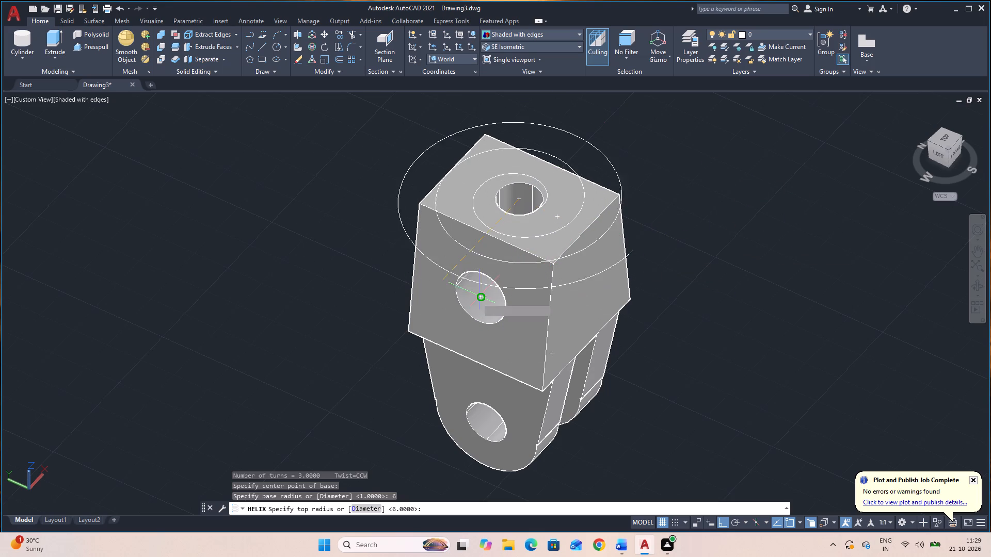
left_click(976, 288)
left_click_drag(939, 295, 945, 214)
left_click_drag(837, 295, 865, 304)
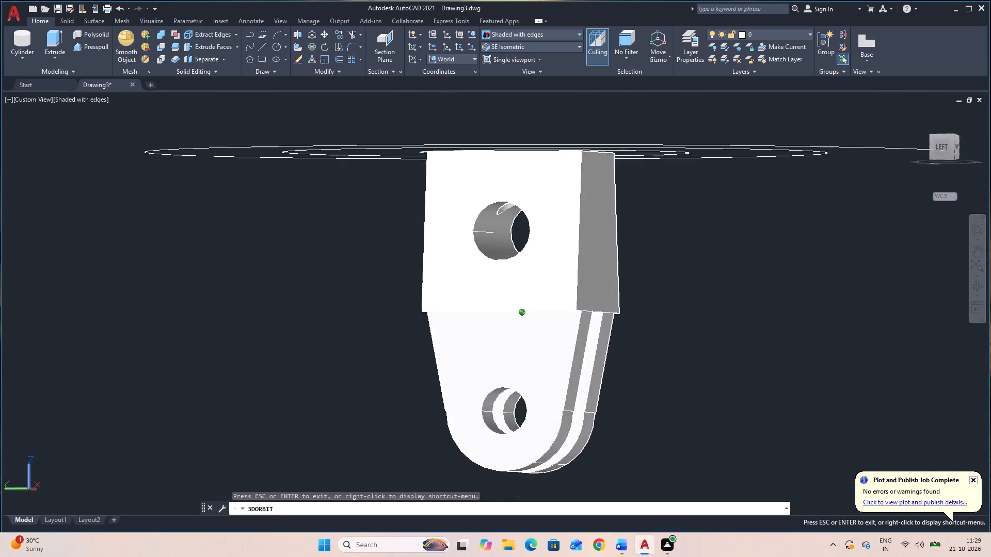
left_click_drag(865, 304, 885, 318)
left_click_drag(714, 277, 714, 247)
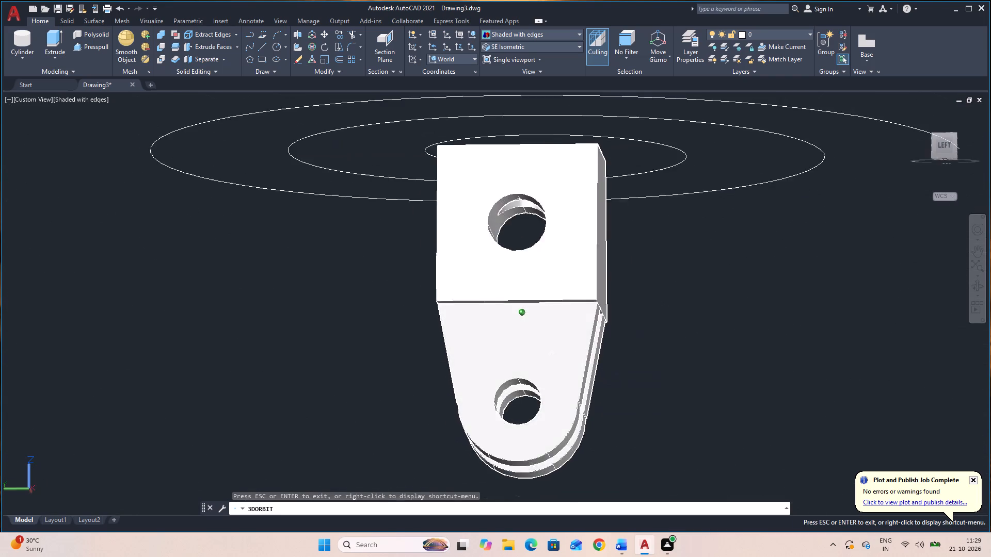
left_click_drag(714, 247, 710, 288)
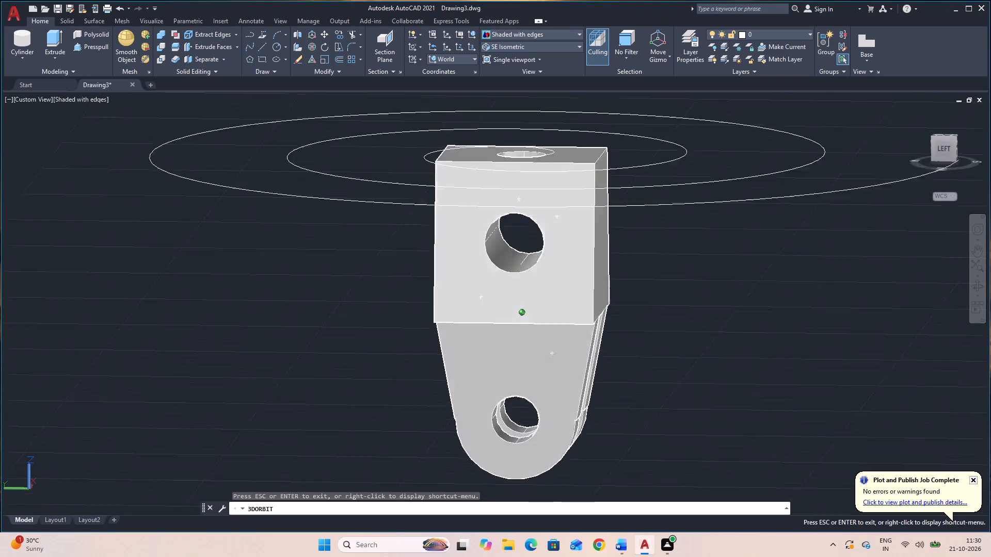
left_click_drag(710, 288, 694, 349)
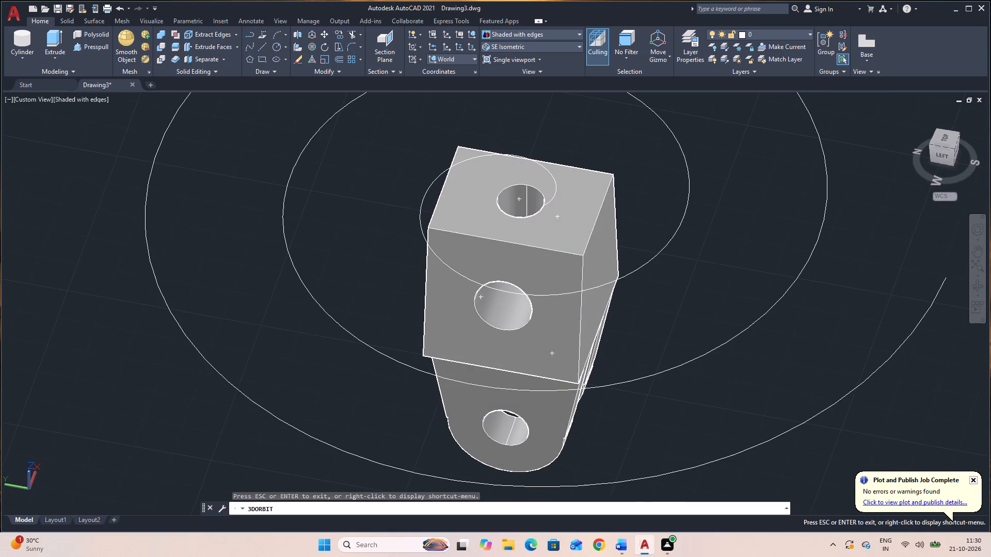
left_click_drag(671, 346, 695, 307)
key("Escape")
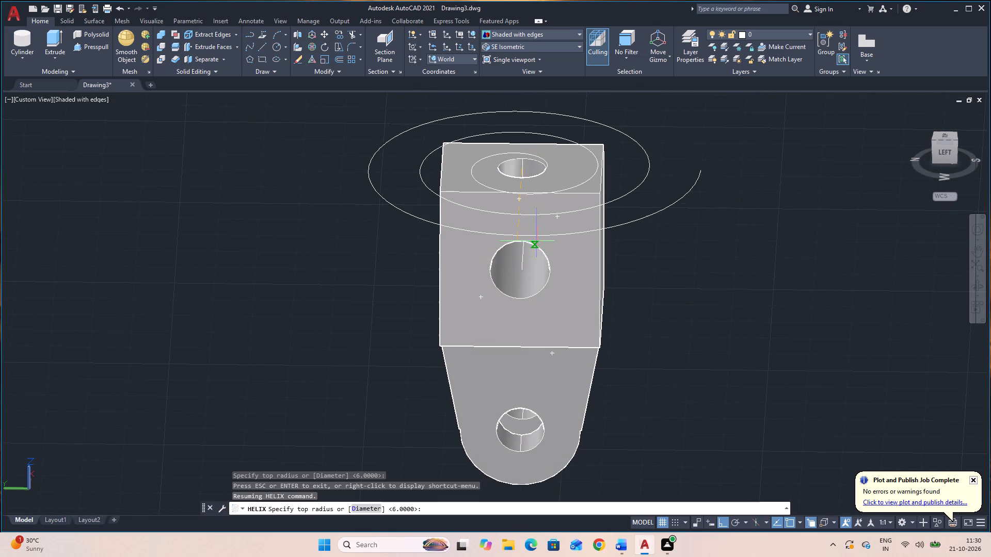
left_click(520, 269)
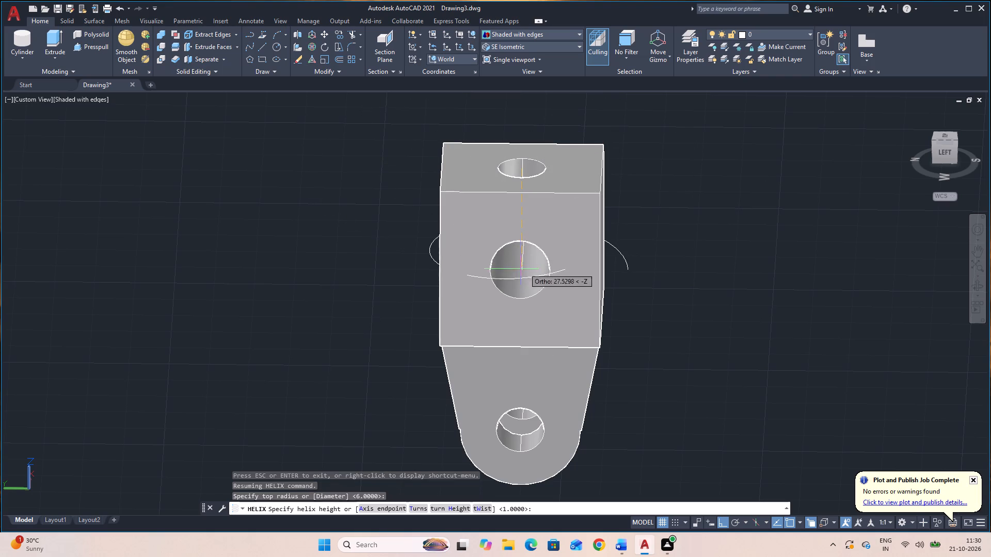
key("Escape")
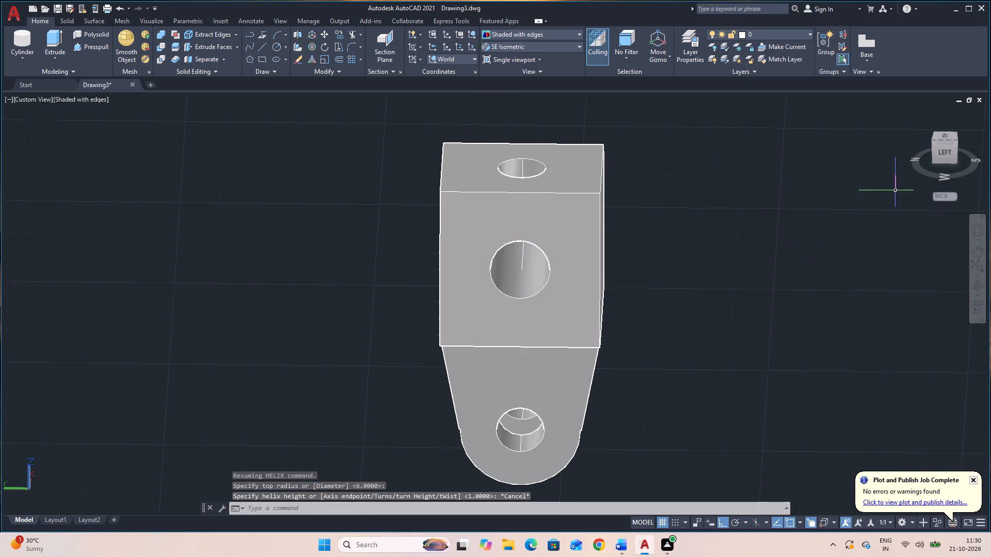
Inspect the part from several sides, finishing in the SE Isometric view.
left_click(974, 287)
left_click_drag(887, 311, 877, 320)
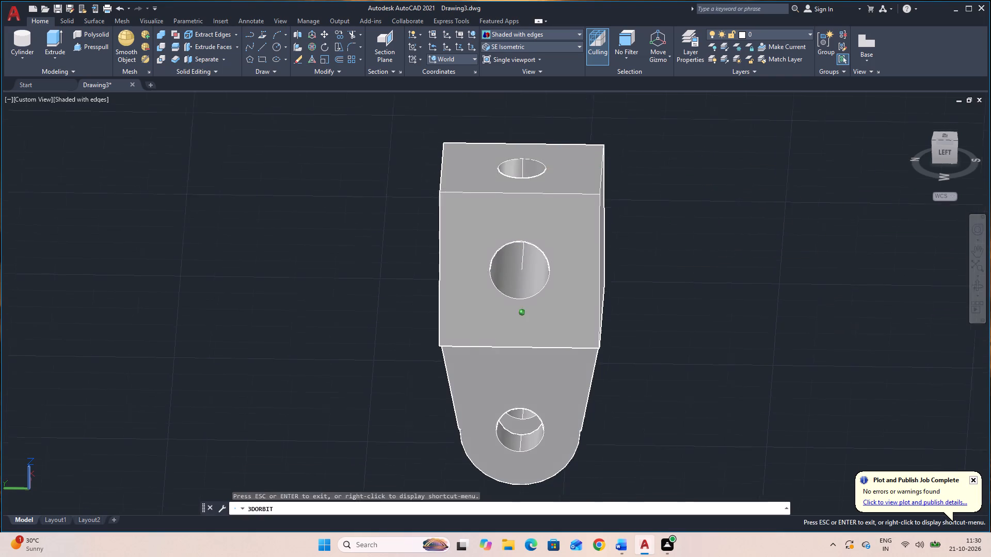
left_click_drag(877, 320, 873, 274)
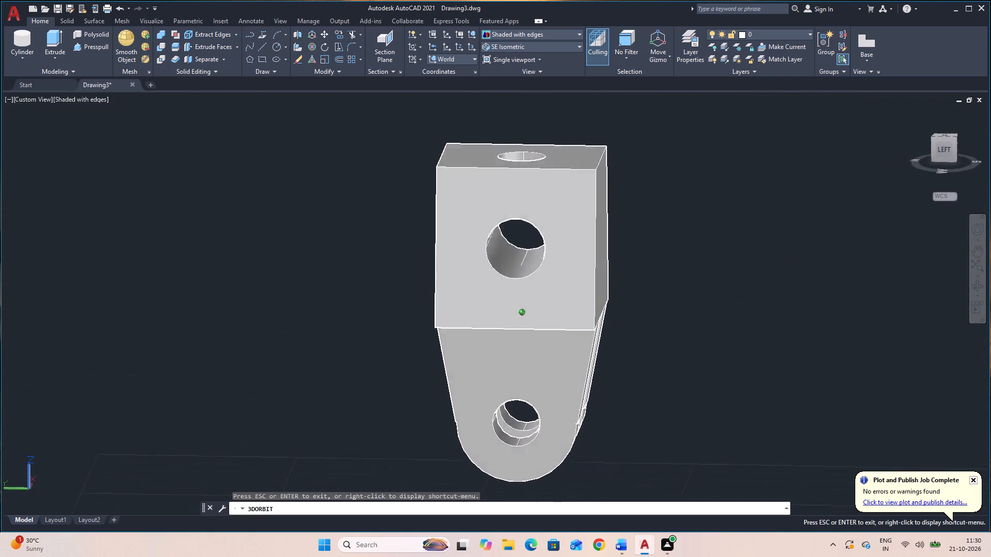
left_click_drag(873, 274, 786, 379)
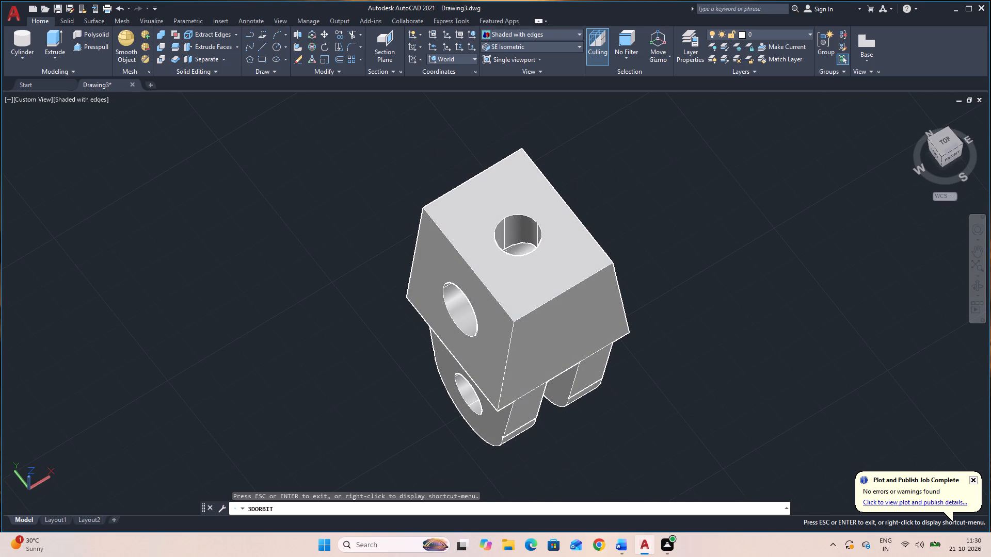
middle_click_drag(713, 307, 536, 314)
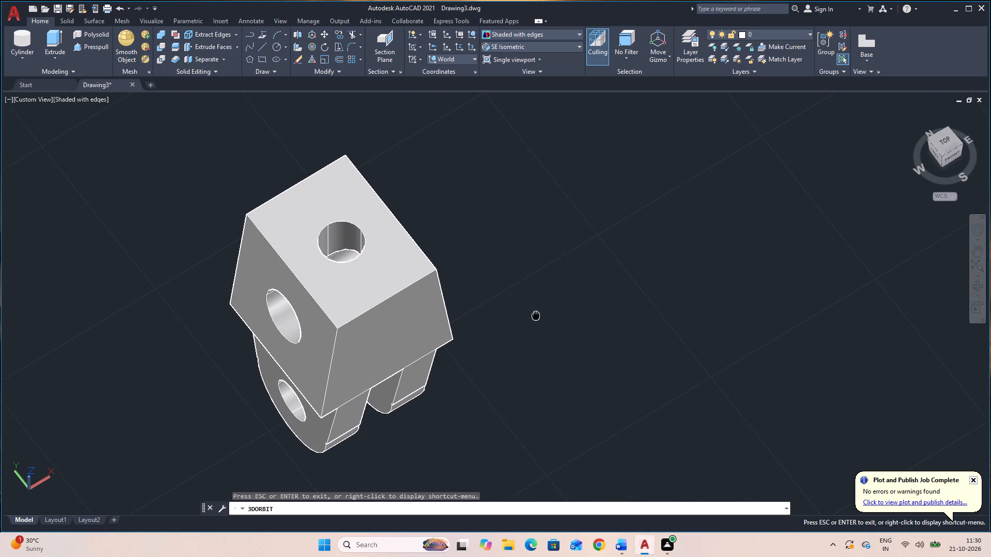
key("Escape")
left_click(502, 45)
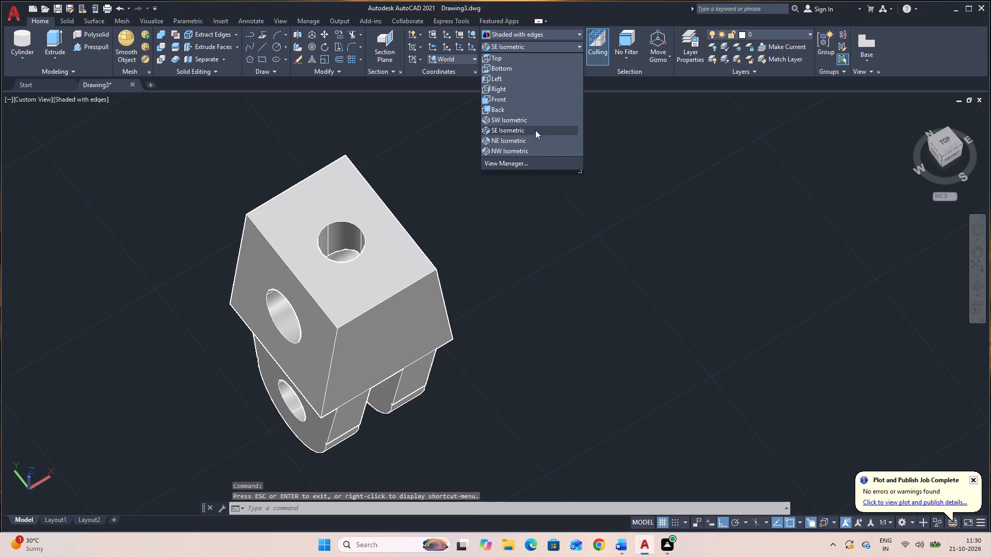
left_click(534, 129)
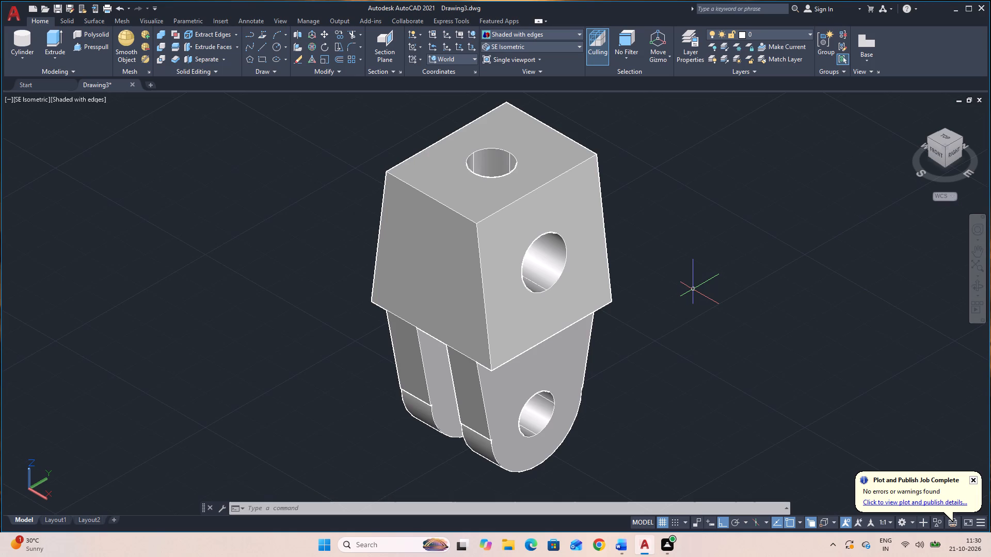
key("Escape")
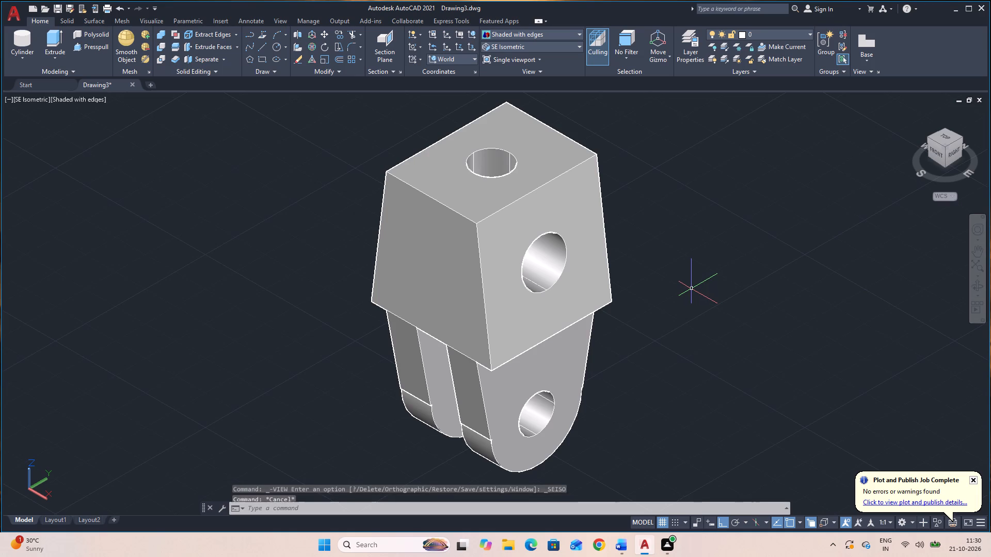
Undo the helix attempts, the top hole, the cross hole and their centre lines, back to the tapered block without holes.
key("Escape")
key("ctrl+z")
key("ctrl+z")
key("ctrl+z")
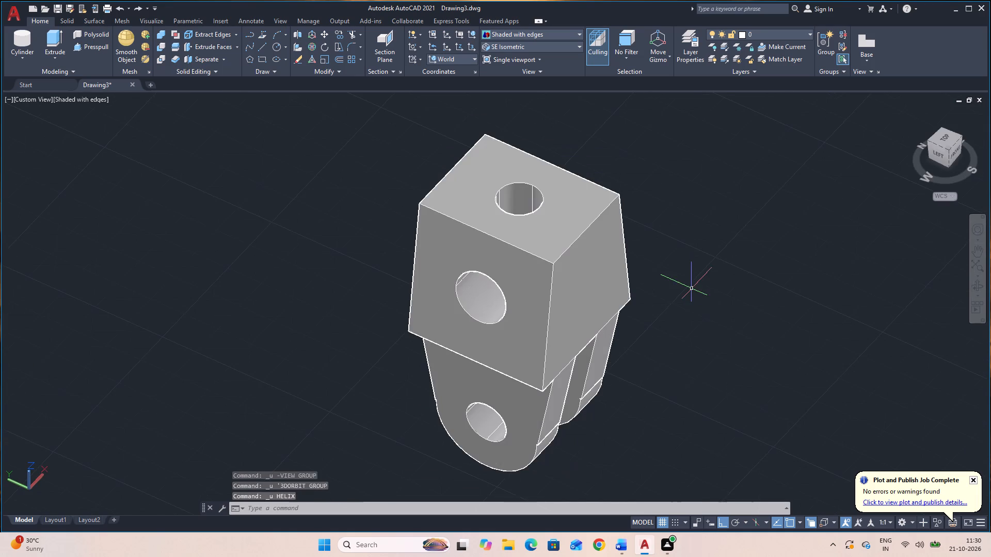
key("ctrl+z")
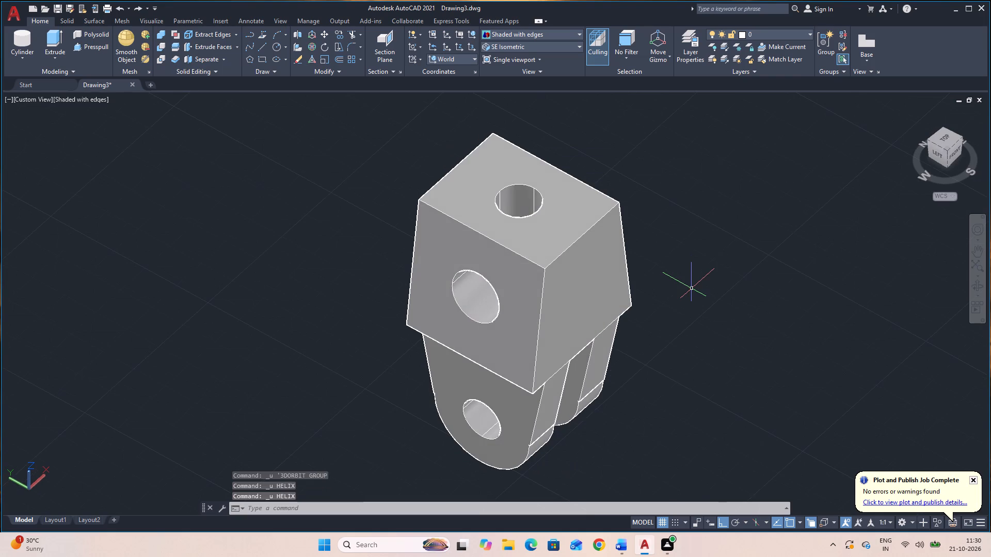
key("ctrl+z")
key("ctrl+z")
key("ctrl+z")
key("ctrl+z")
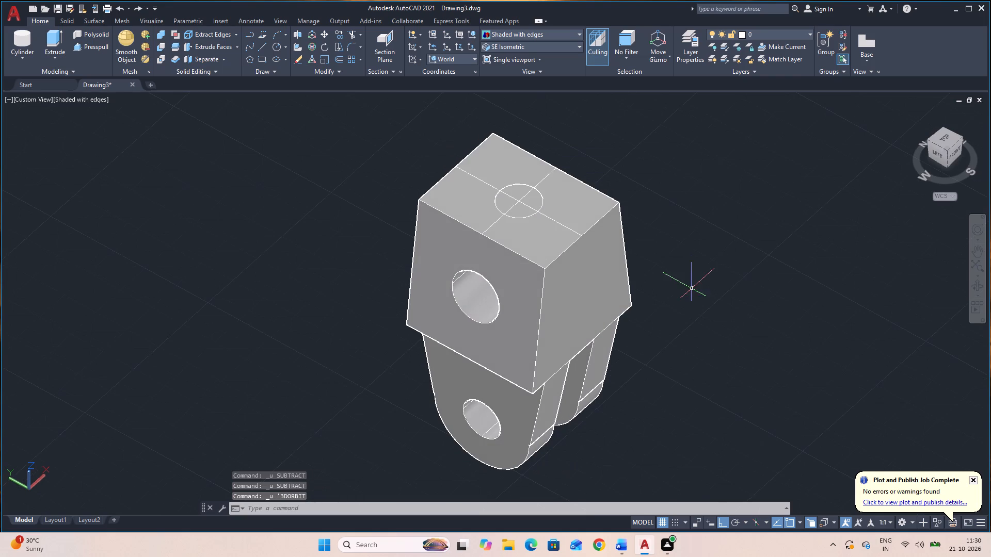
key("ctrl+z")
key("ctrl+z")
key("ctrl+z")
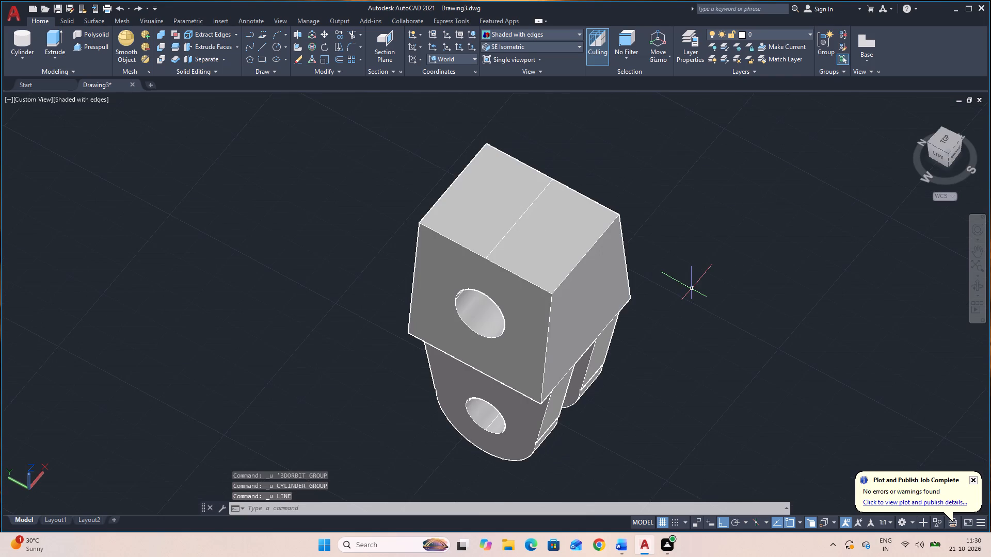
key("ctrl+z")
key("ctrl+z")
key("ctrl+z")
key("ctrl+z")
key("ctrl+z")
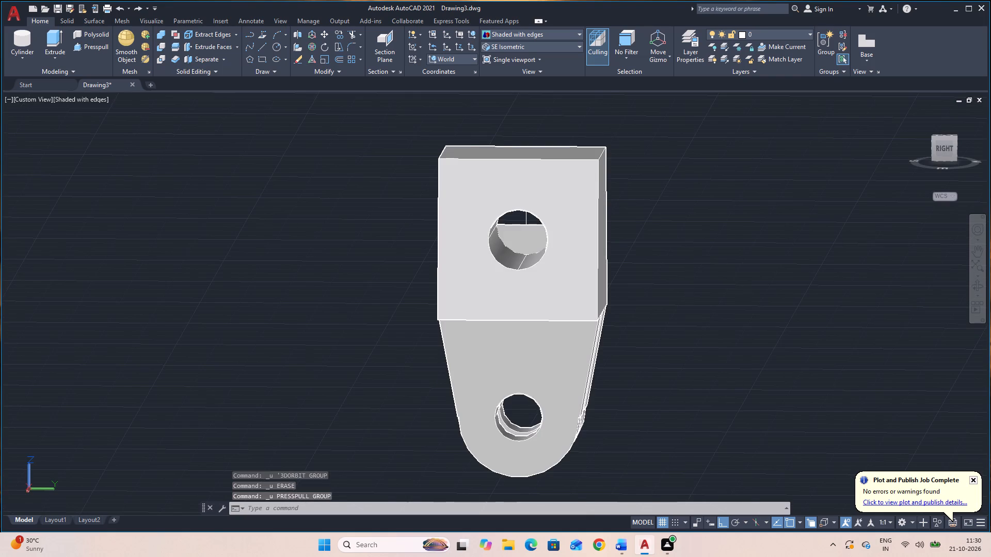
key("ctrl+z")
key("ctrl+z")
key("ctrl+z")
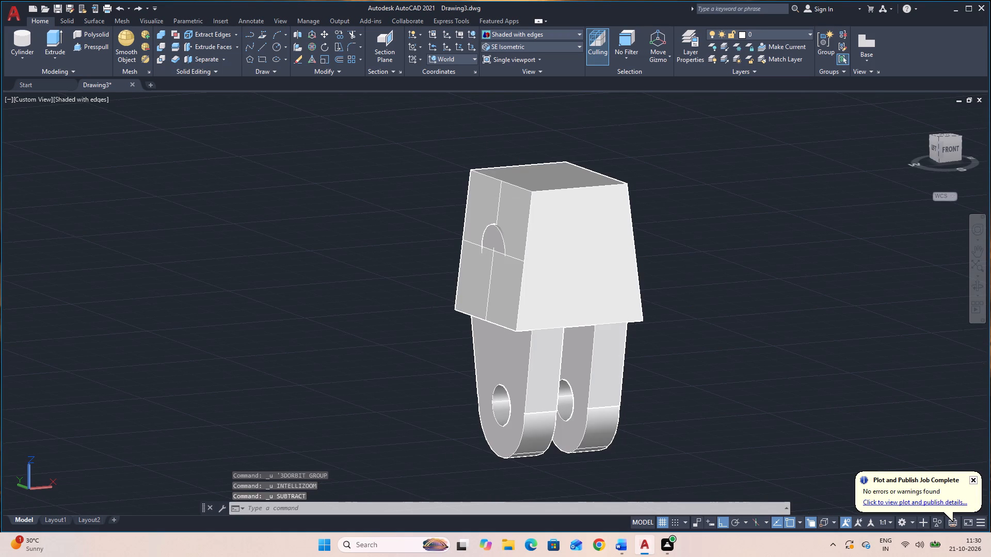
key("ctrl+z")
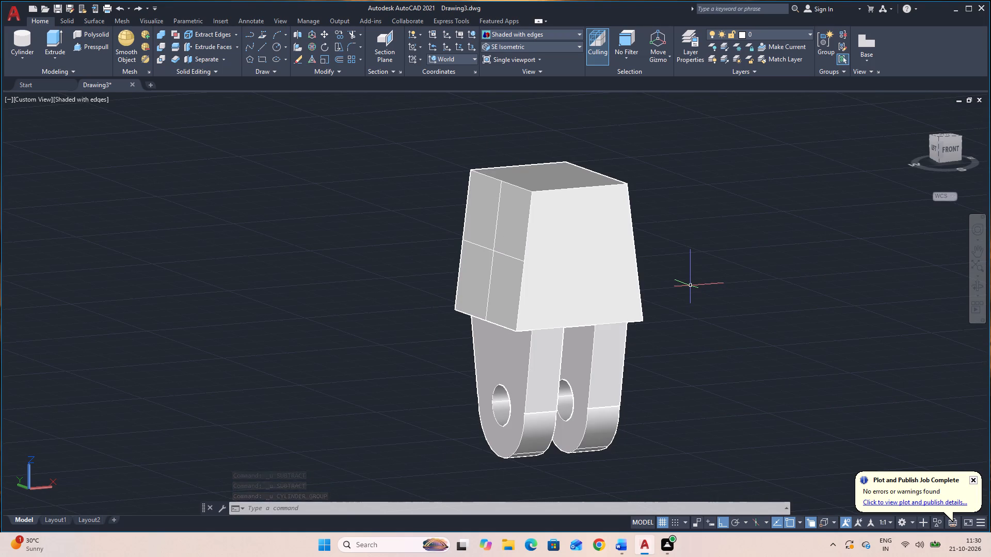
key("ctrl+z")
key("ctrl+z")
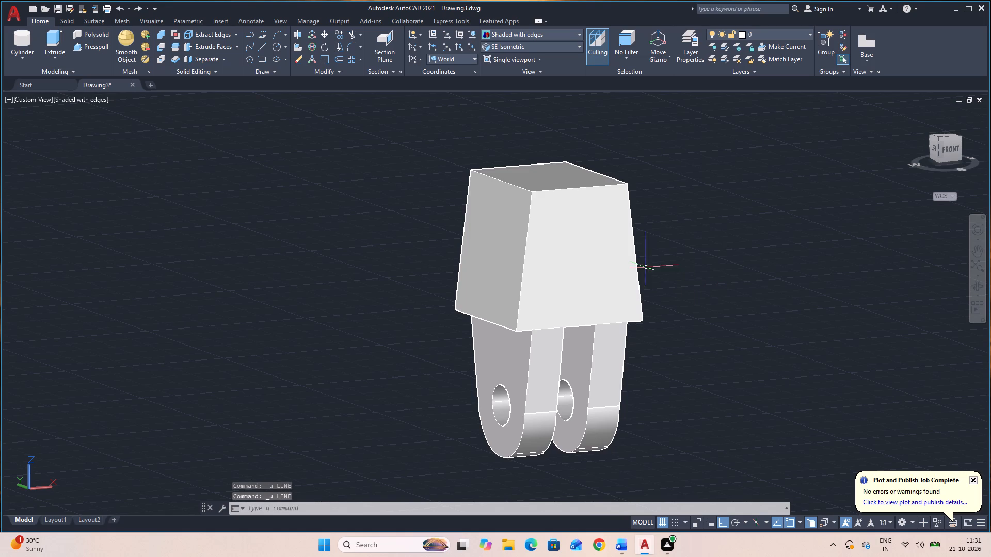
In SE Isometric view, draw two crossing lines on the block's front face between the midpoints of its opposite edges.
left_click(563, 47)
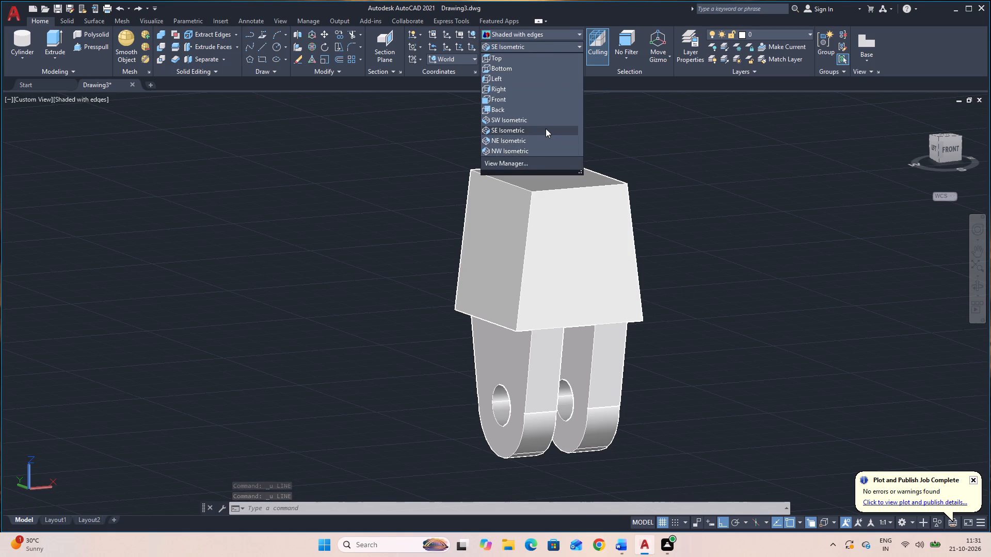
left_click(546, 128)
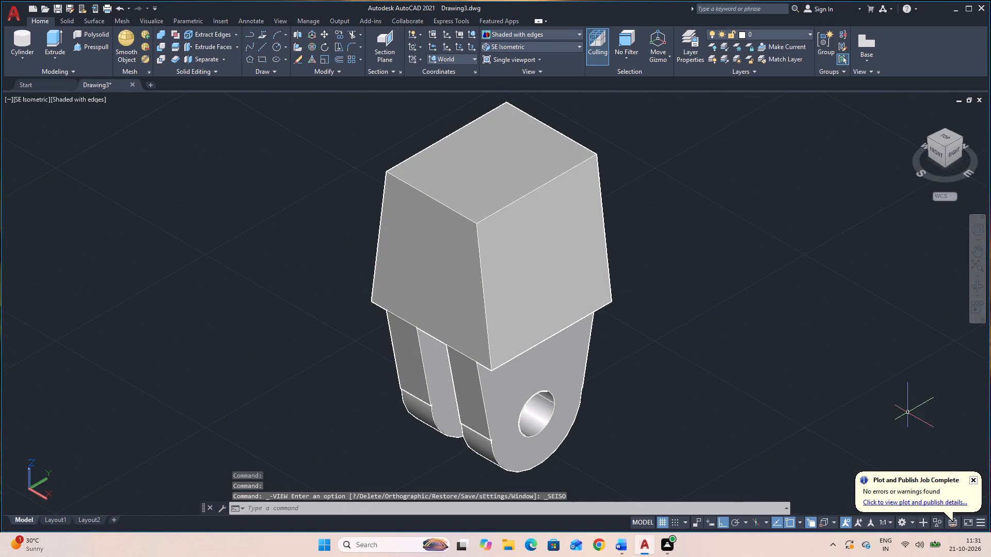
key("l")
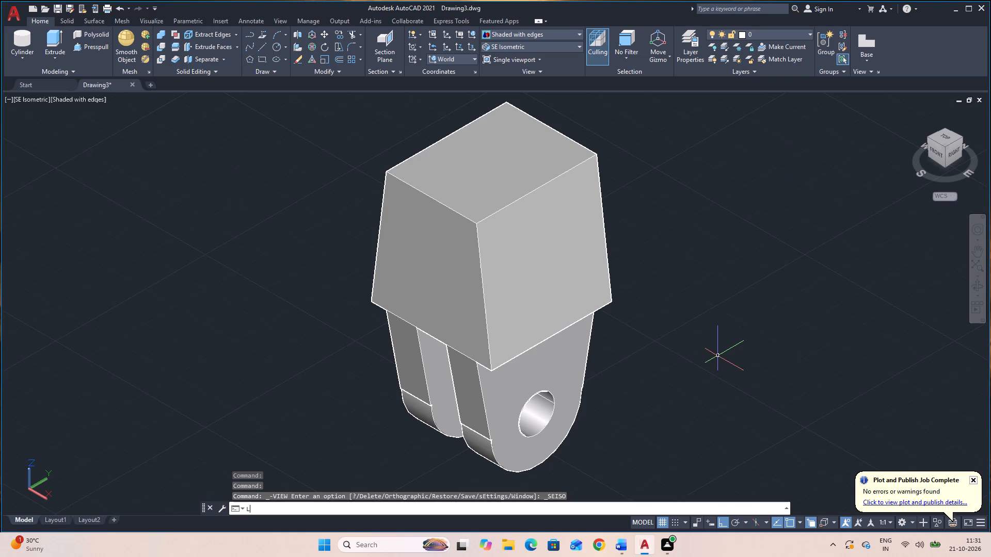
key("space")
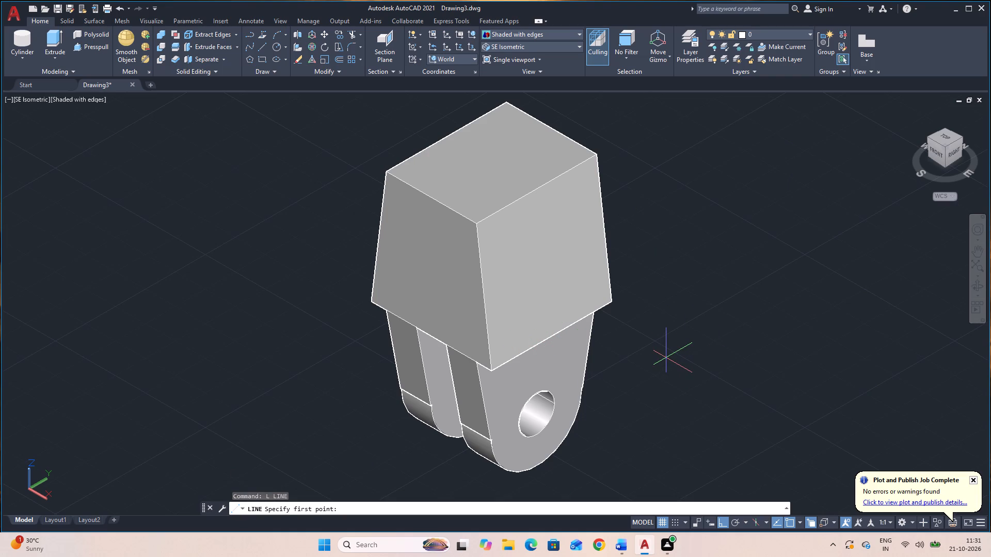
left_click(431, 197)
left_click(430, 338)
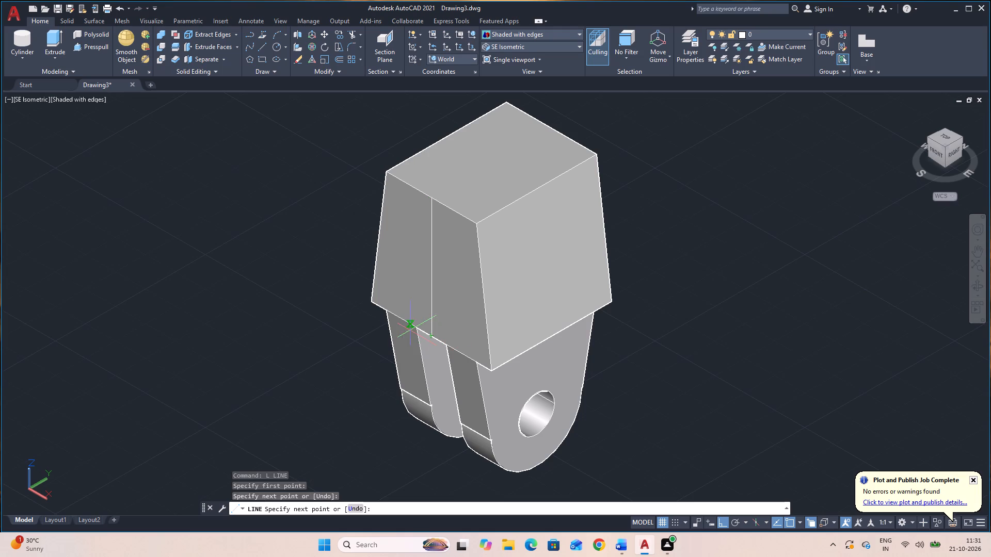
key("Escape")
key("space")
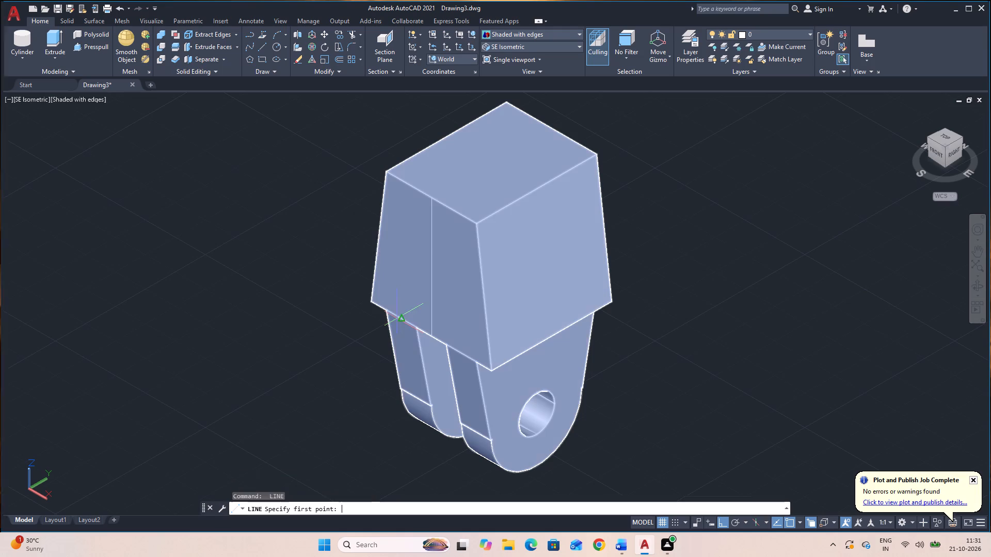
left_click(379, 238)
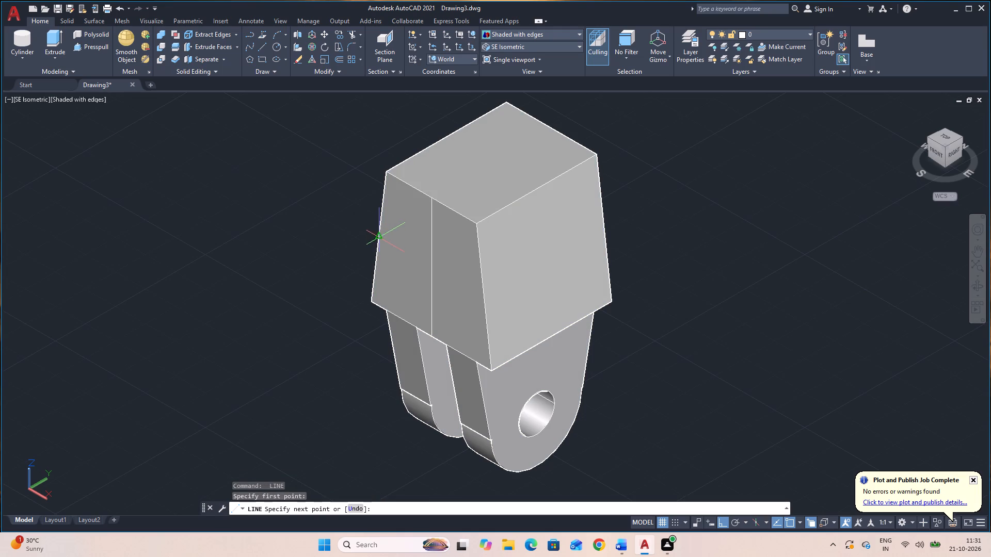
left_click(482, 295)
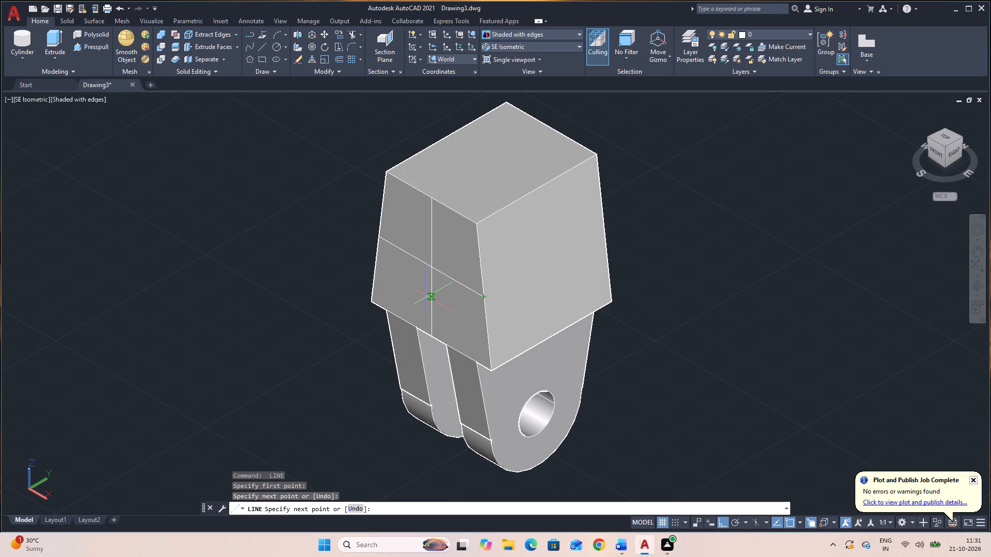
key("Escape")
key("Escape")
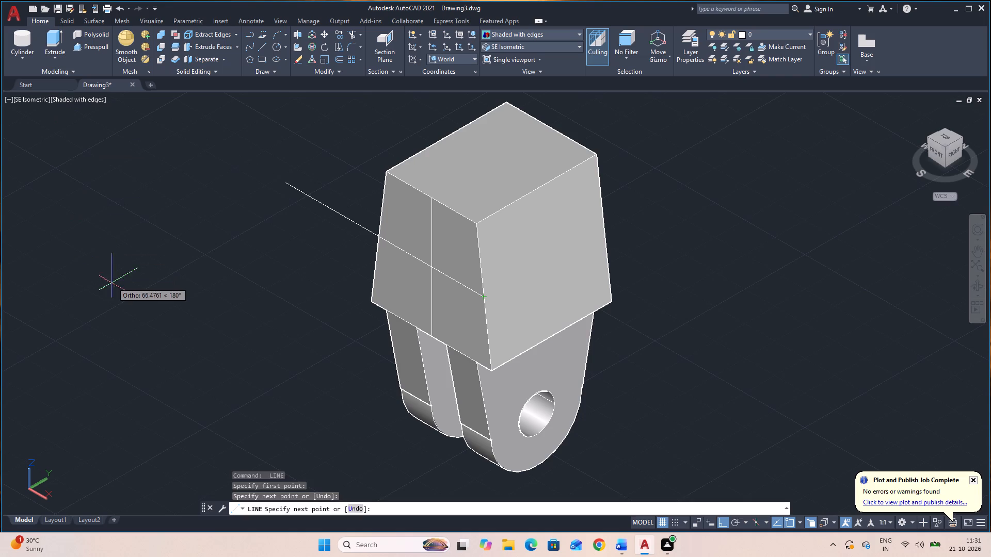
Create a diameter 15 cylinder centred on the front face's line crossing, with its axis endpoint 40 into the block.
left_click(17, 38)
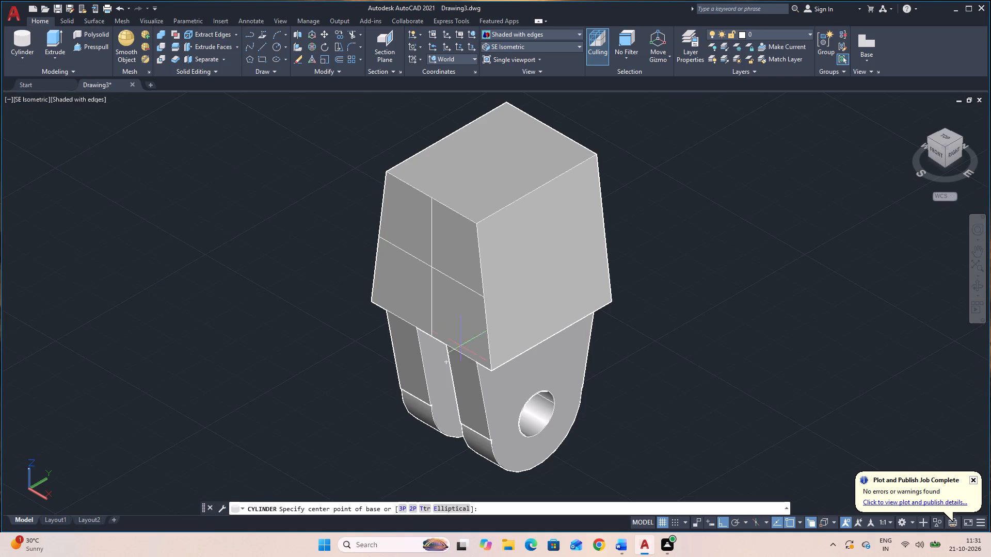
left_click(428, 266)
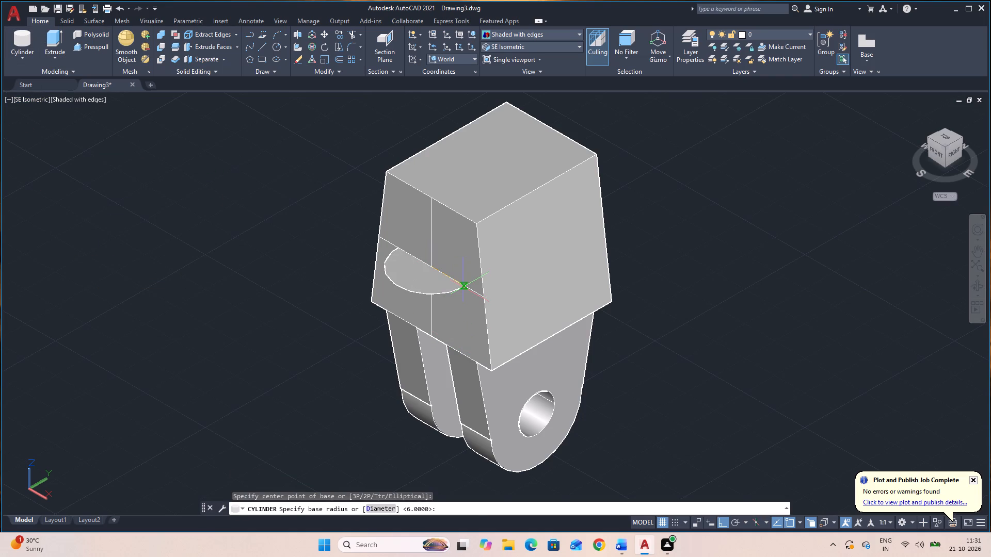
type("D 15")
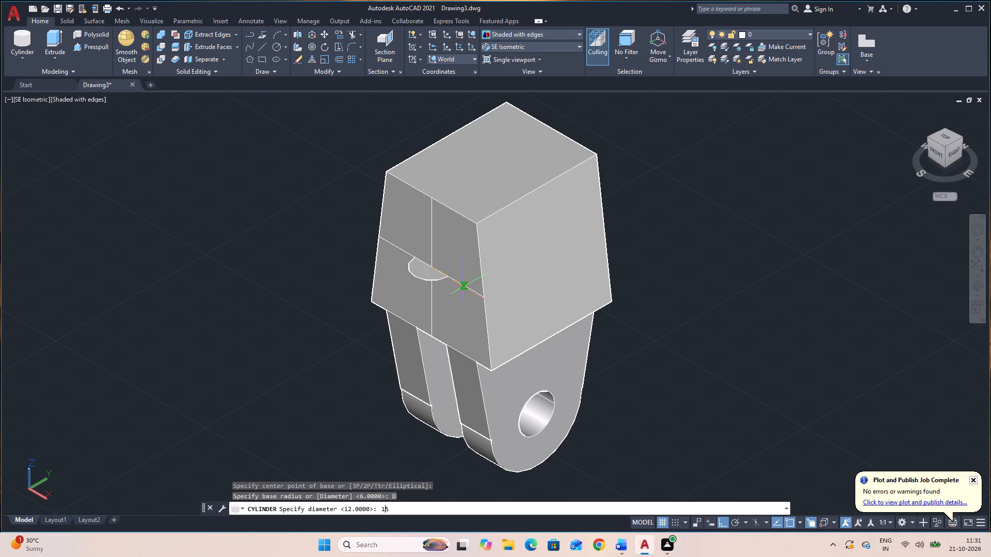
key("Return")
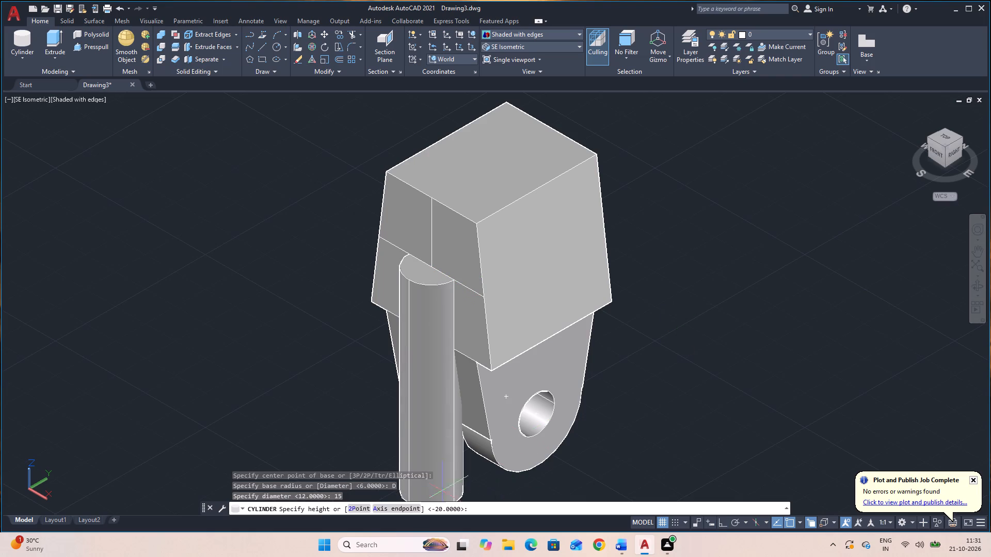
left_click(396, 509)
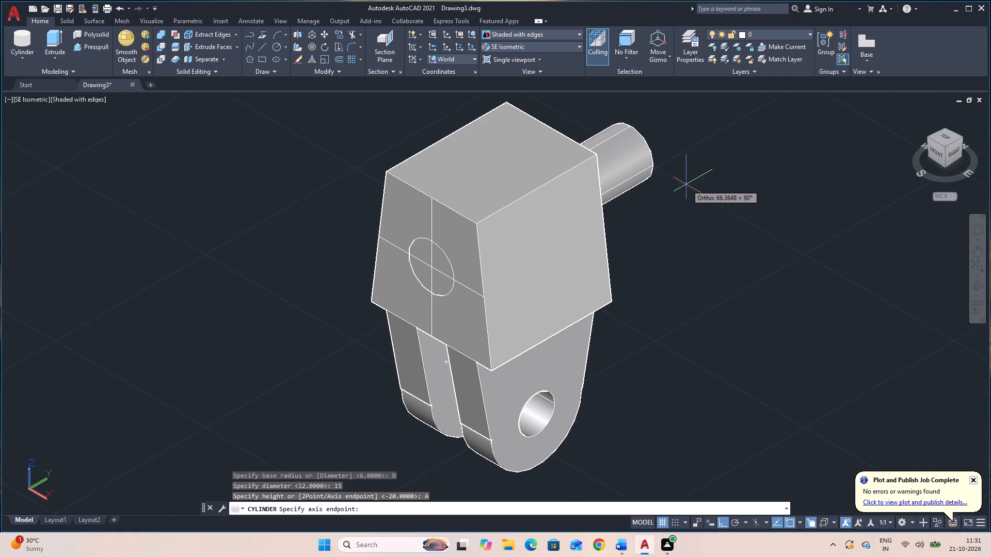
type("40")
key("Return")
Subtract the diameter 15 cylinder from the tapered block to cut the cross hole through its front face.
type("SU")
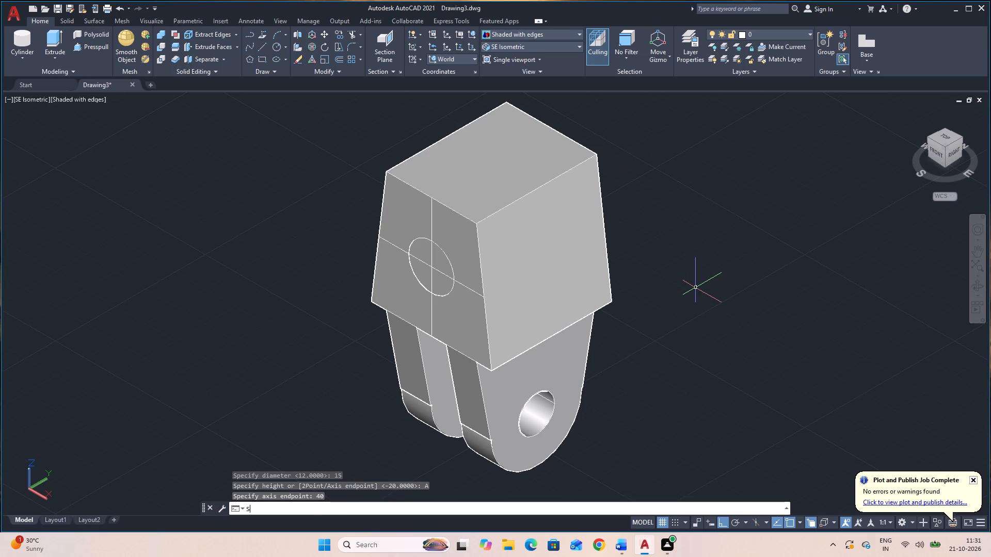
key("space")
left_click(579, 284)
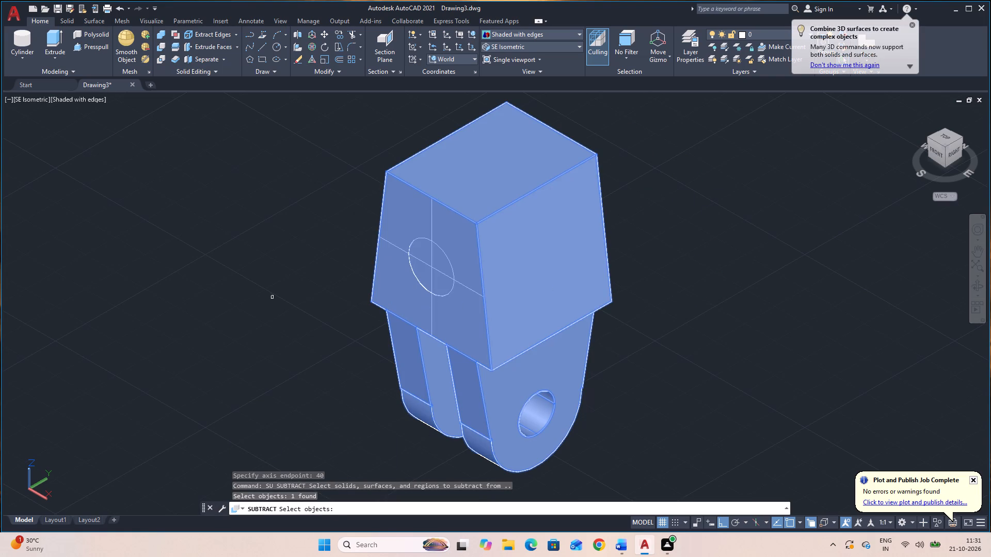
key("space")
left_click(423, 273)
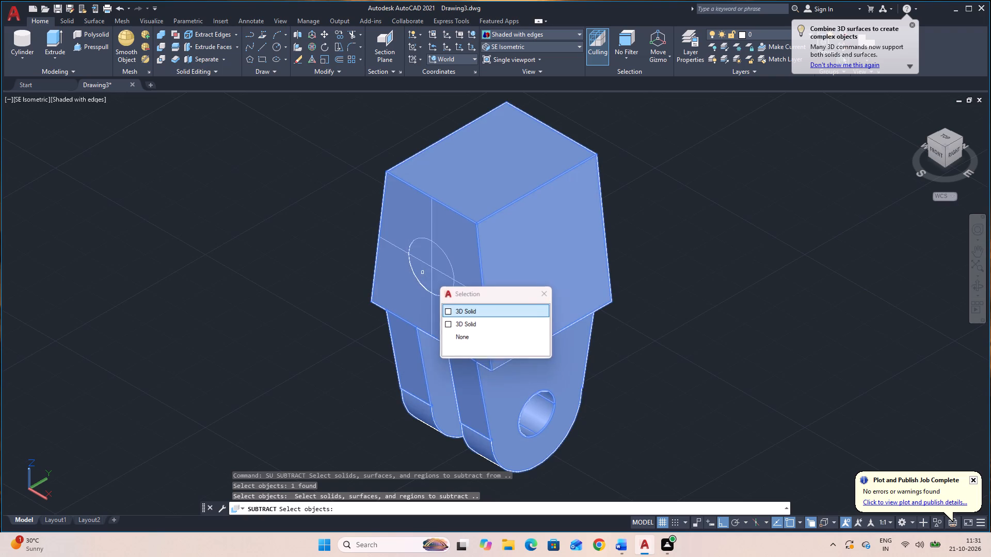
left_click(461, 322)
key("space")
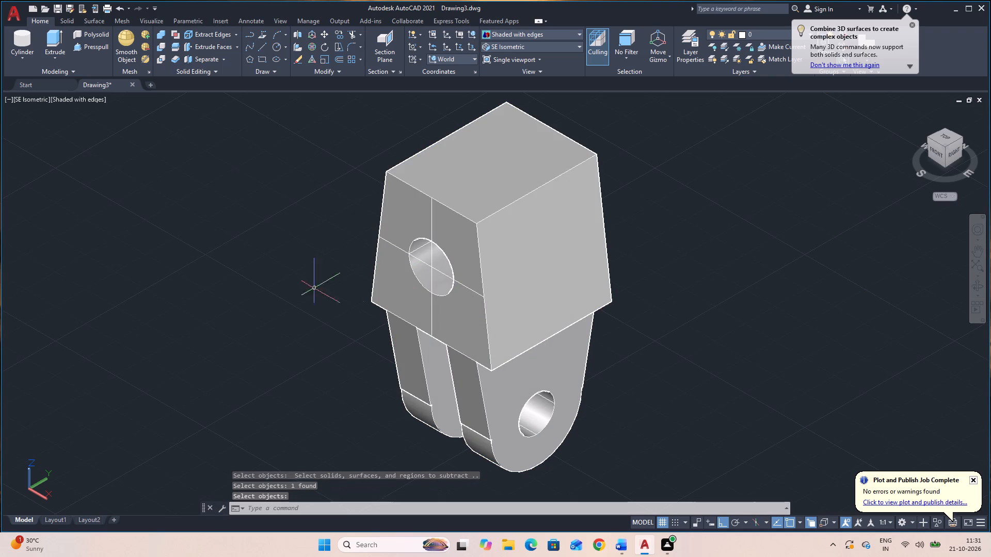
Erase the two crossing construction lines on the block's front face.
left_click(433, 266)
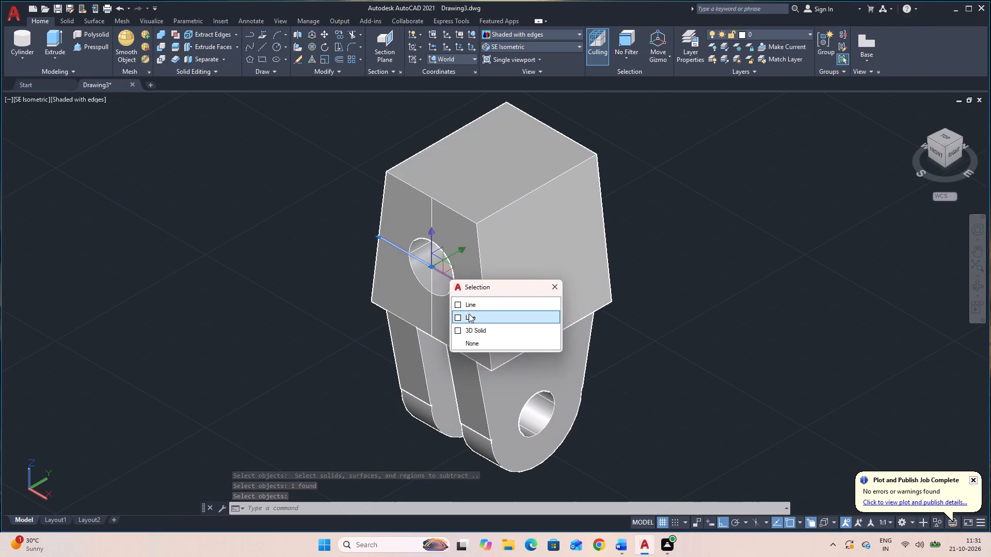
left_click(469, 314)
left_click(432, 282)
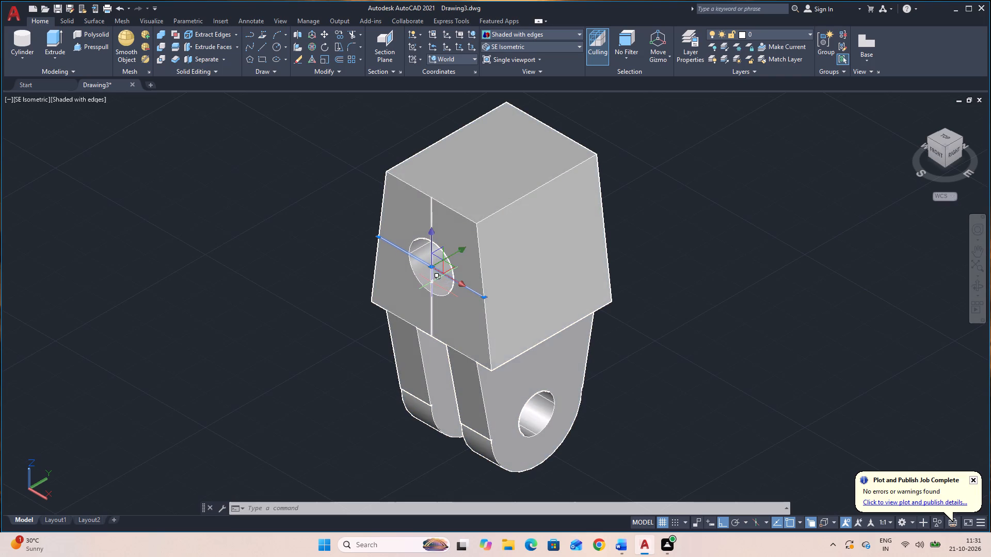
key("Delete")
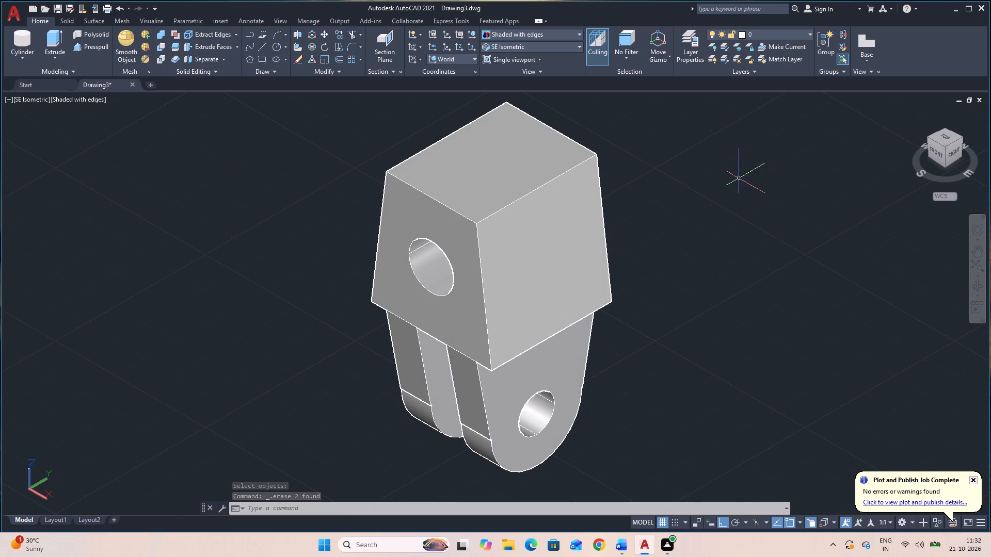
Draw a line on the block's top face from the midpoint of its front edge to the centre of the face.
type("L")
key("space")
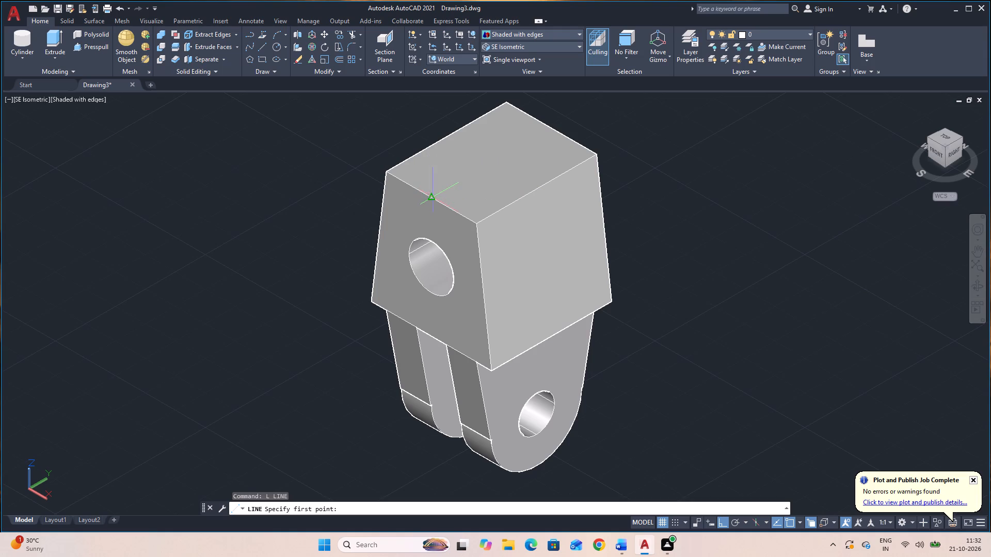
left_click(433, 199)
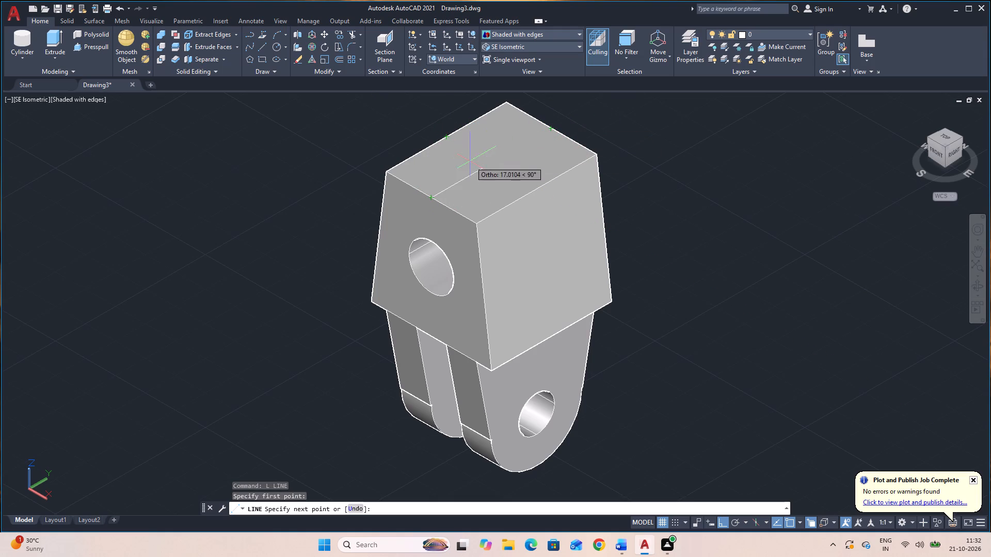
left_click(491, 163)
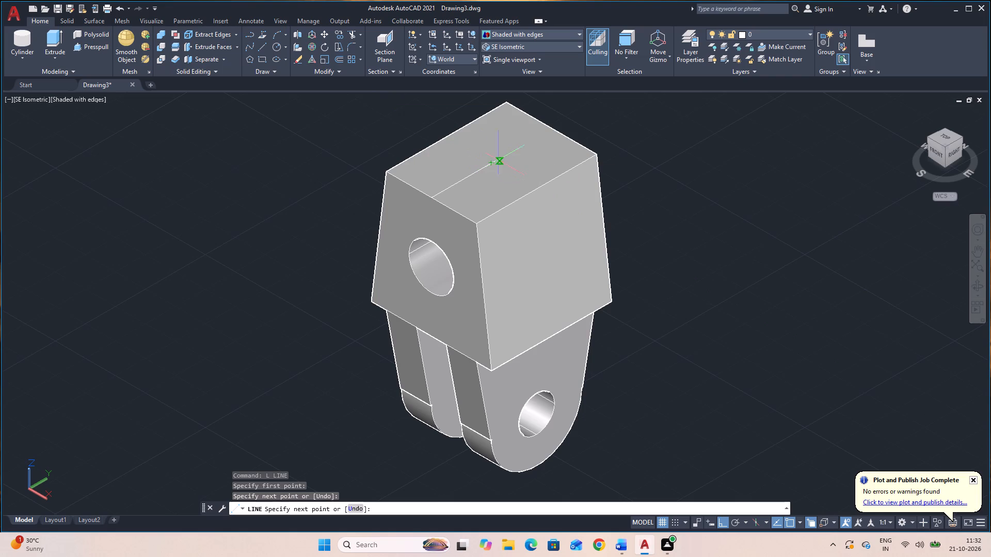
key("Escape")
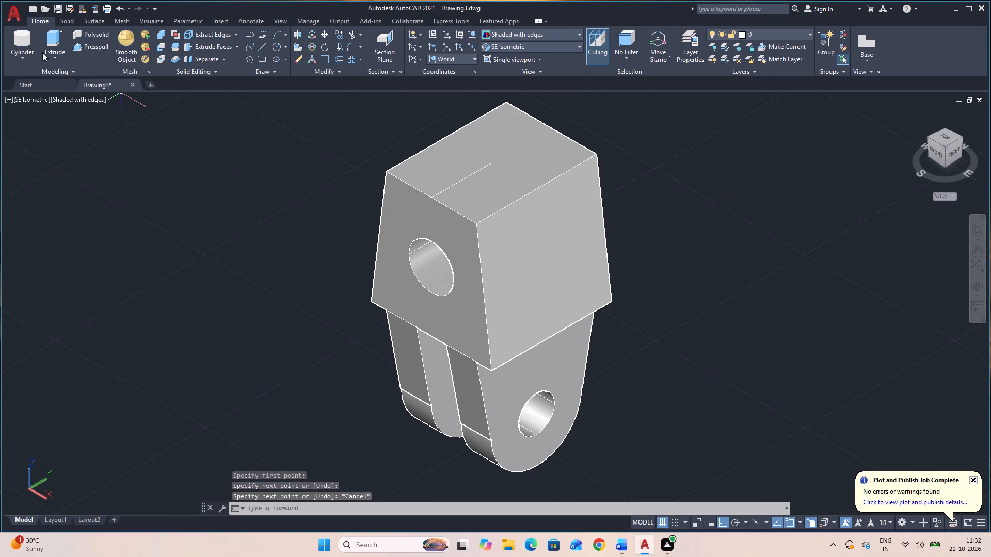
Create a diameter 12 cylinder centred on the line's end at the top face's centre, reaching down to the cross hole's upper edge.
left_click(25, 34)
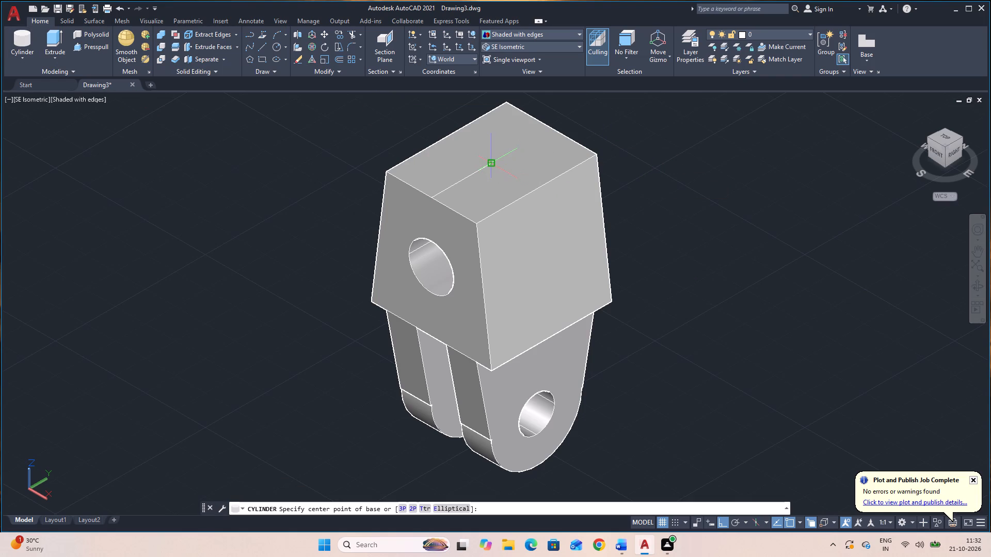
left_click(490, 164)
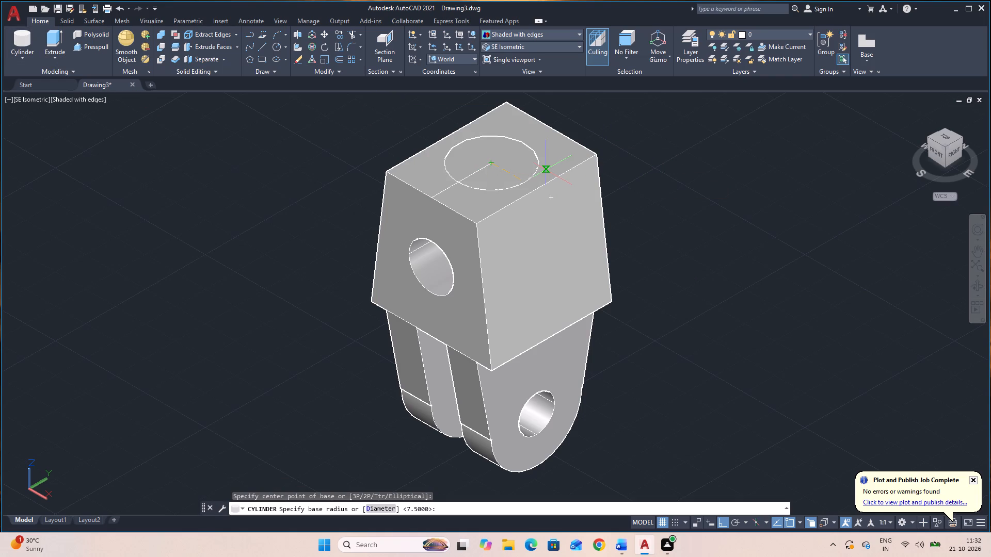
type("D 12")
key("Return")
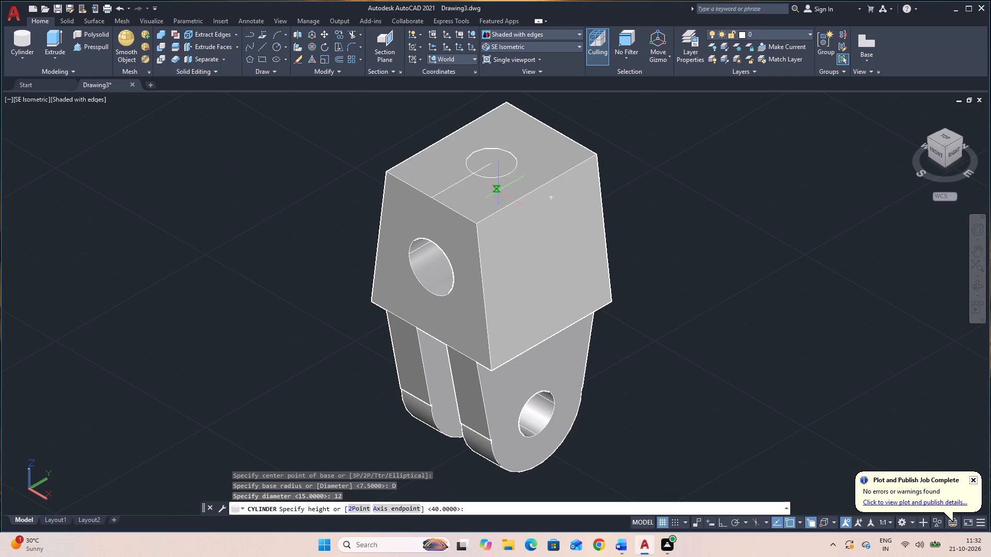
left_click(430, 245)
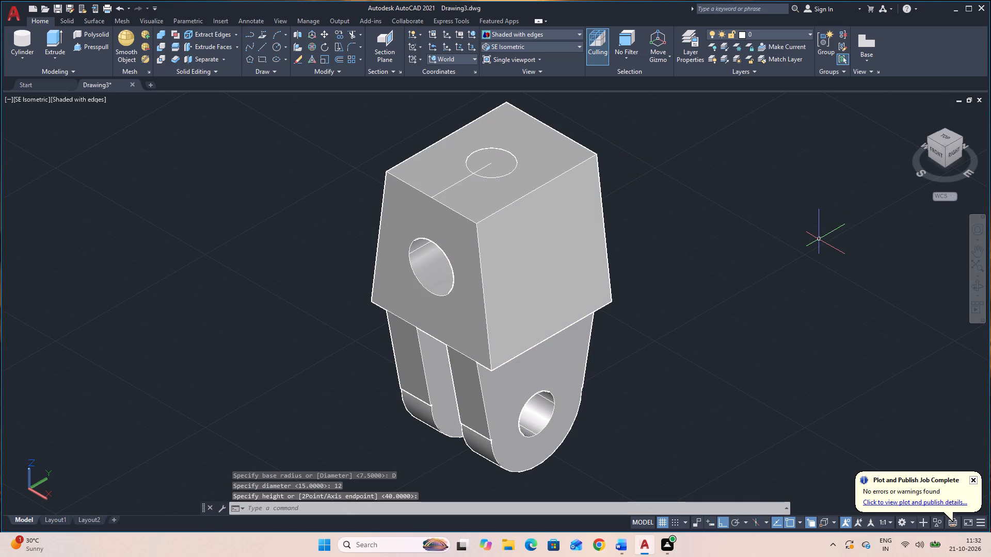
Subtract the diameter 12 cylinder from the tapered block to cut the top hole.
type("SU")
key("space")
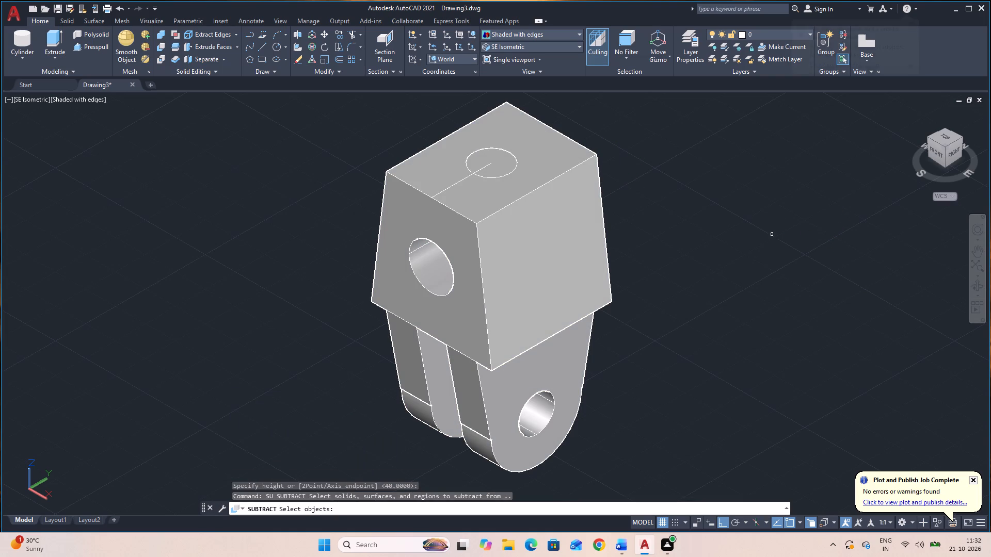
left_click(563, 193)
key("space")
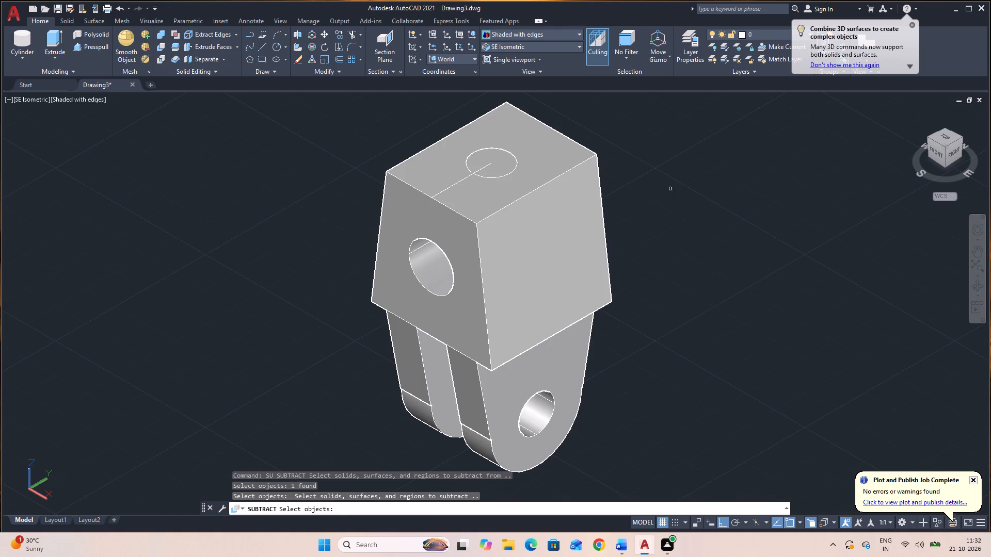
left_click(495, 155)
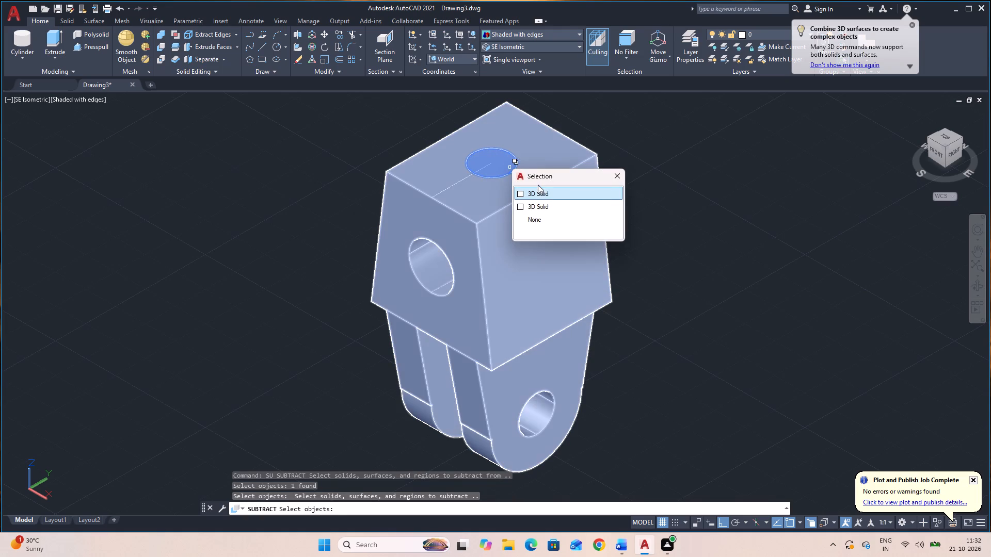
left_click(543, 191)
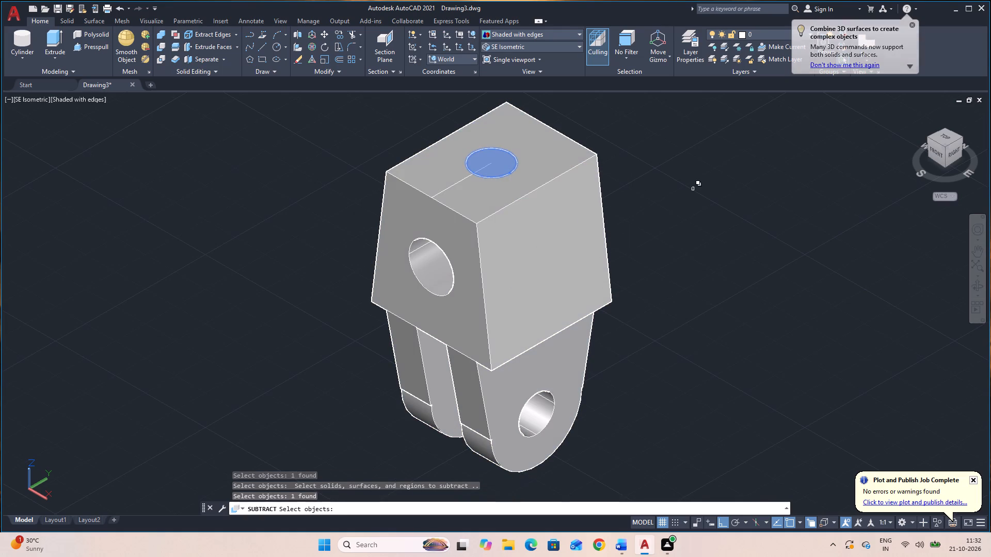
key("space")
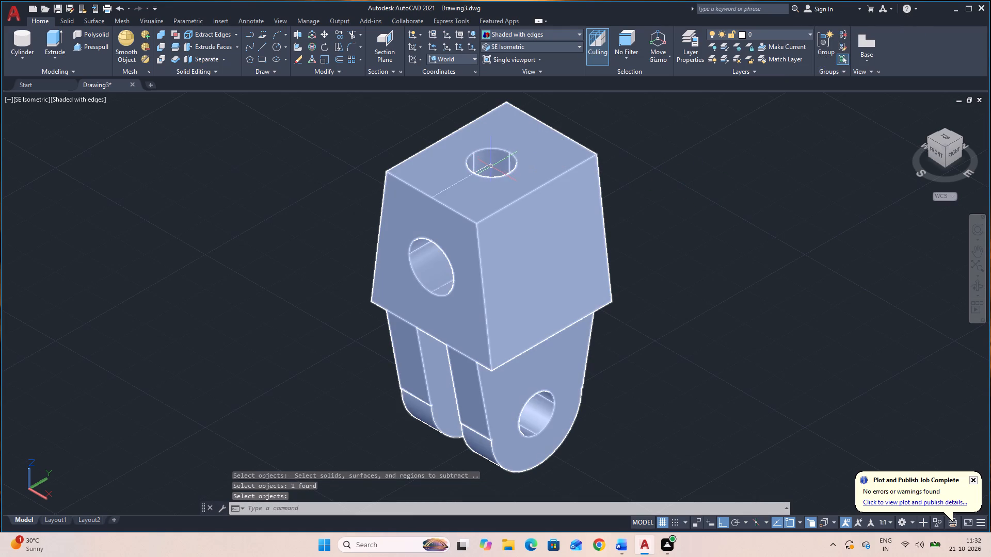
Erase the construction line on the block's top face.
left_click(490, 163)
key("Delete")
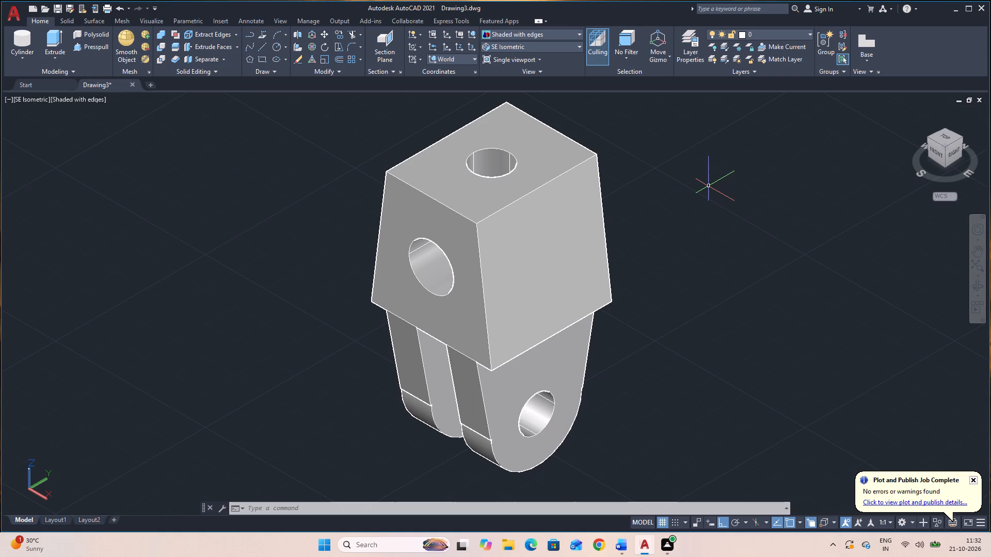
Create a radius 15 cylinder centred on the cross hole at the block's back face, with its axis endpoint 60 outward from the block.
left_click(976, 285)
left_click_drag(925, 288, 742, 255)
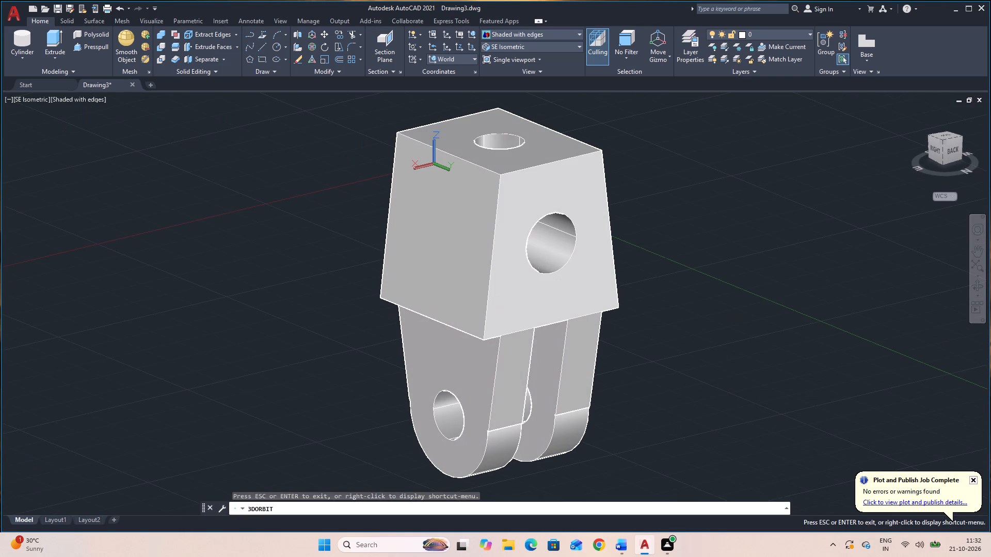
key("Escape")
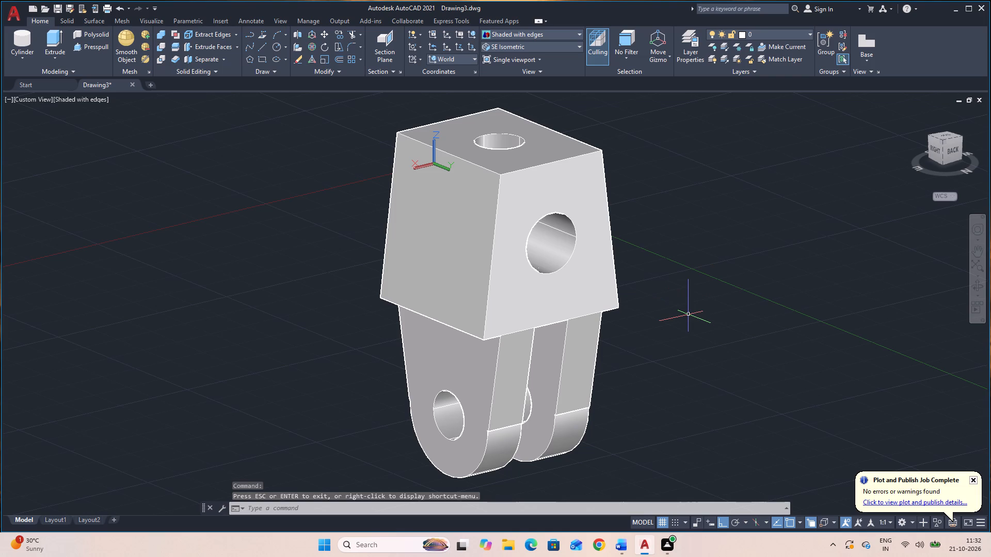
left_click(20, 39)
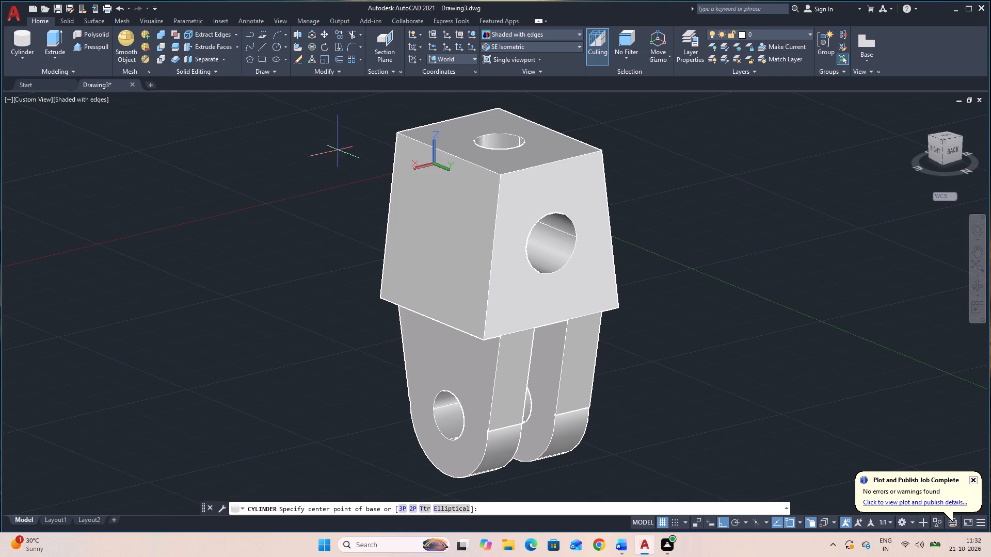
left_click(551, 245)
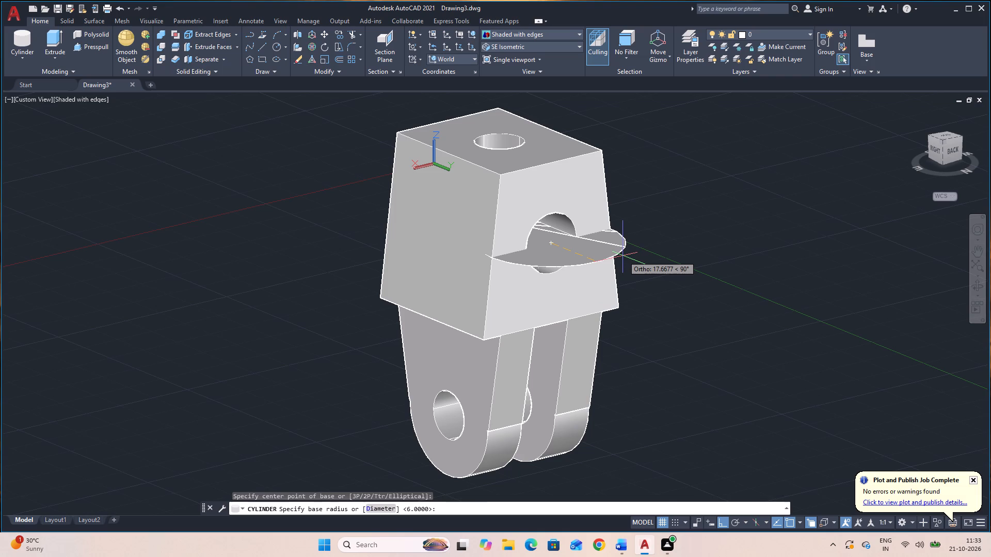
type("15")
key("Return")
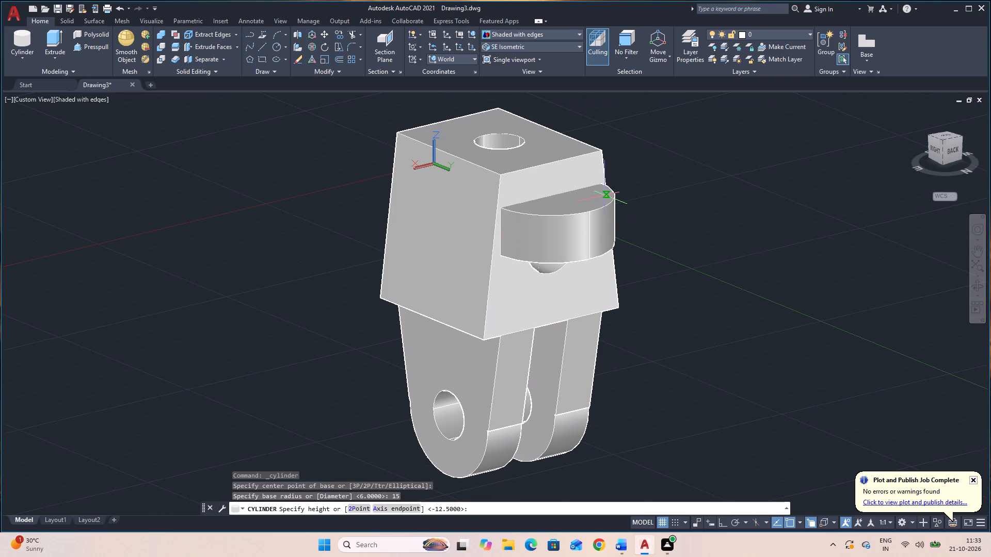
left_click(389, 509)
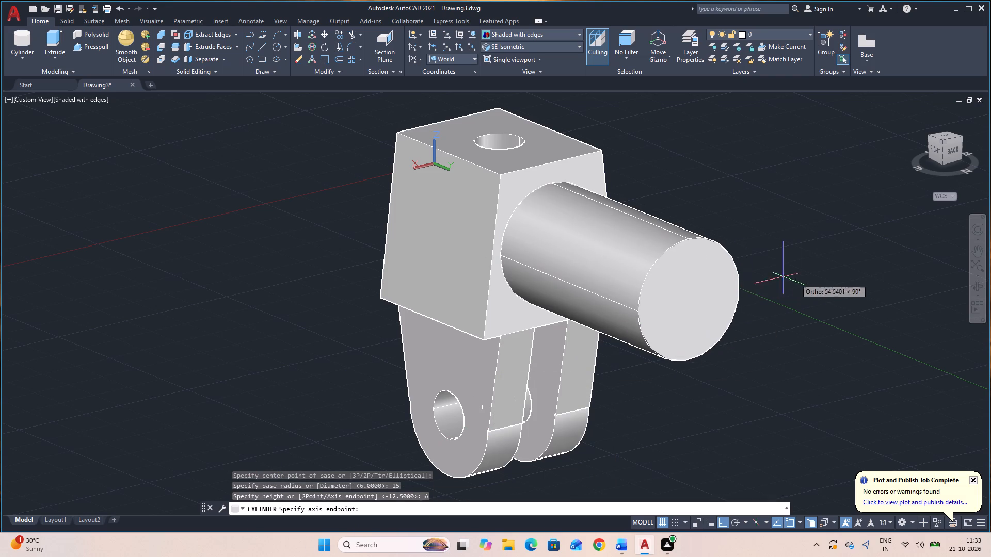
left_click(980, 285)
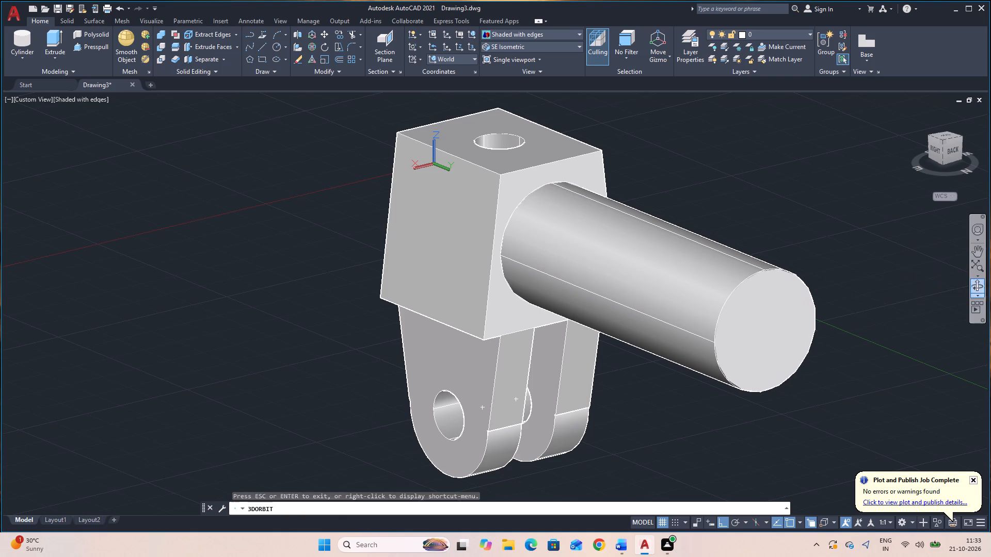
left_click_drag(642, 381, 737, 407)
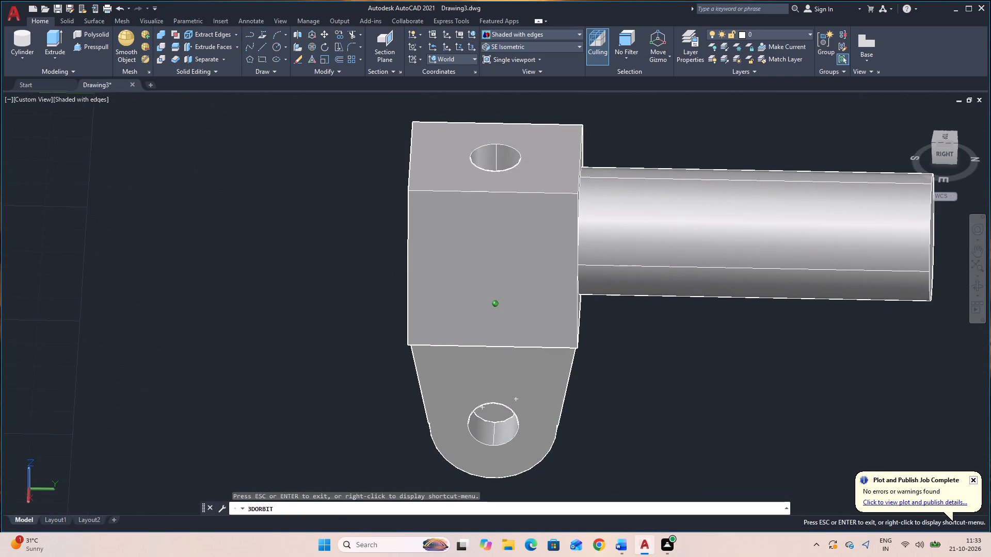
left_click_drag(737, 407, 737, 407)
middle_click_drag(754, 387, 422, 383)
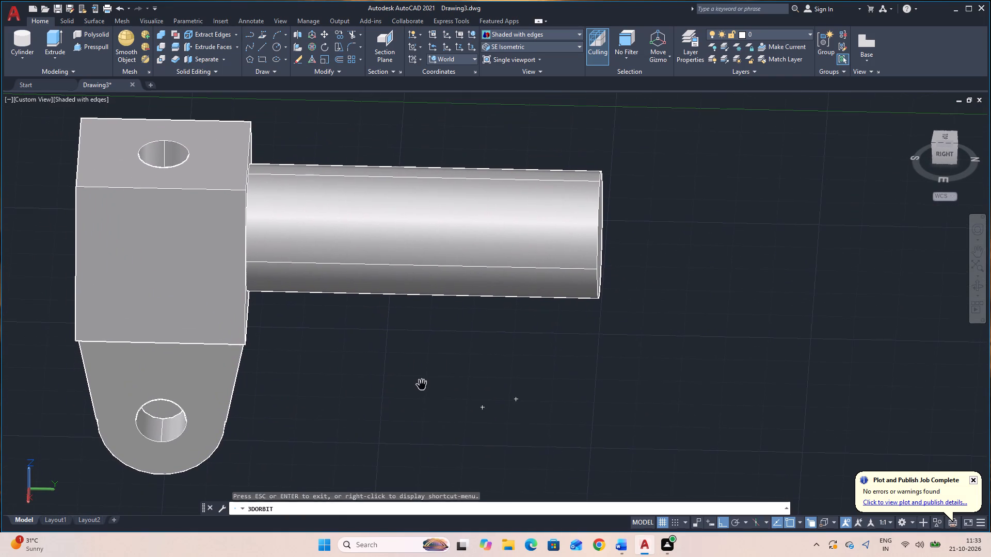
key("Escape")
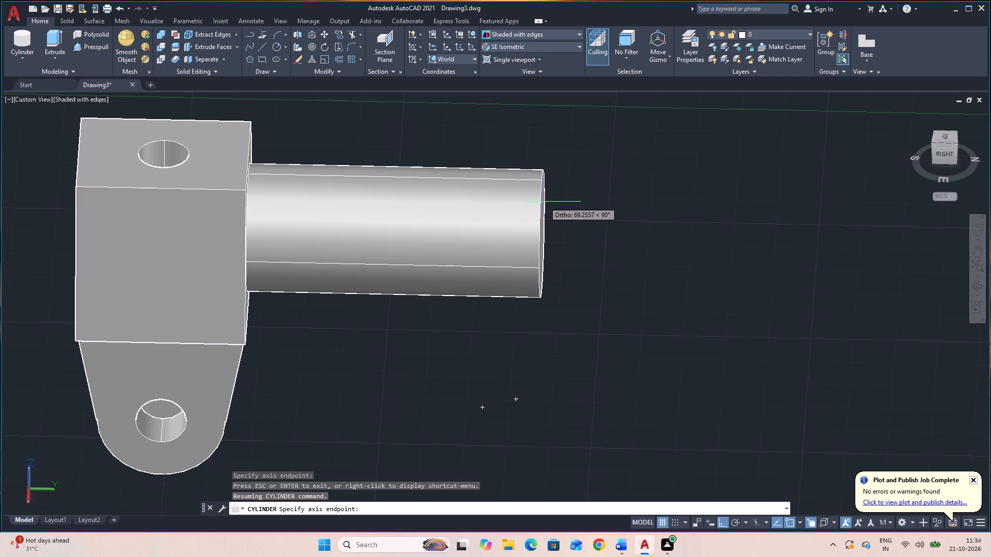
type("60")
key("Return")
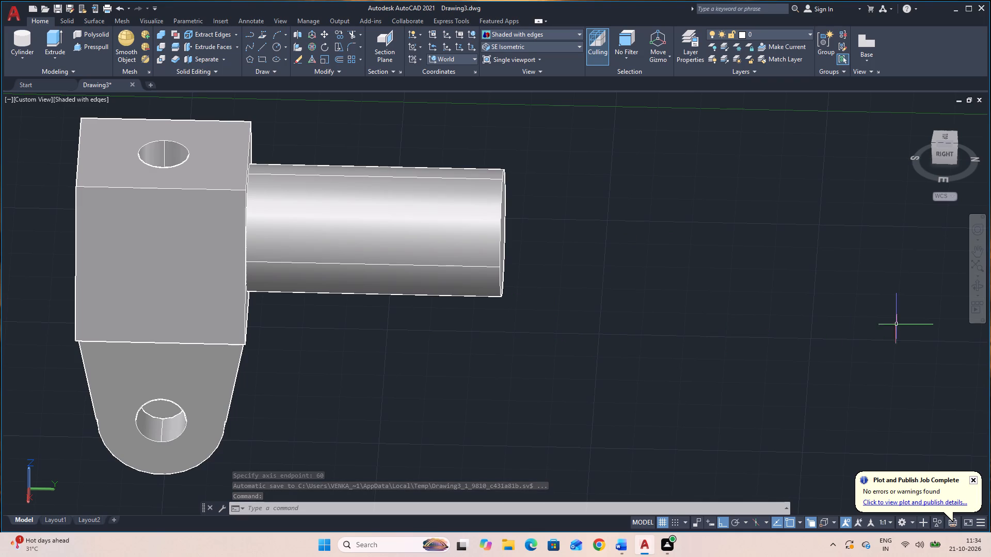
Presspull the circular area inside the front cross hole backward to cut the hole through the radius 15 cylinder.
left_click(973, 283)
left_click_drag(775, 336, 795, 339)
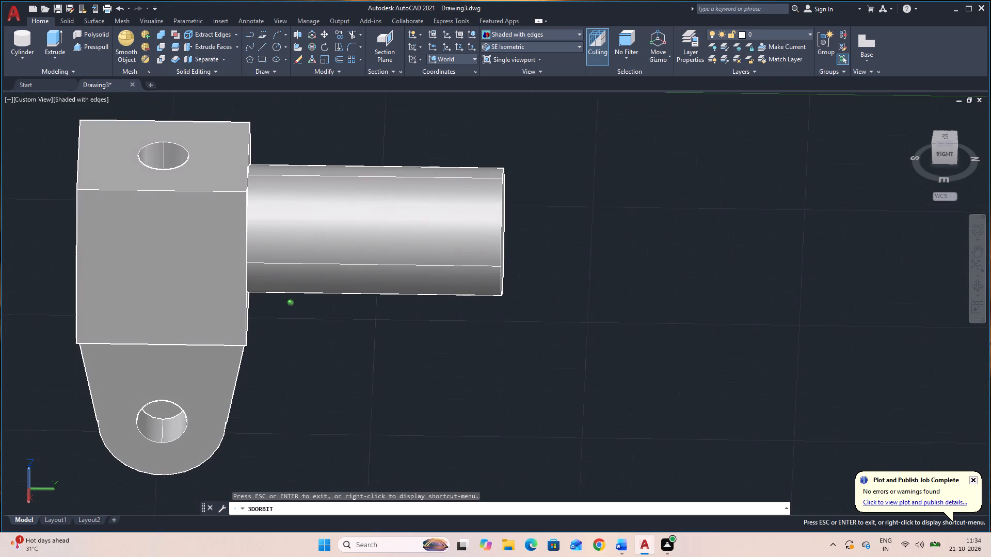
left_click_drag(795, 339, 990, 299)
left_click_drag(793, 317, 750, 290)
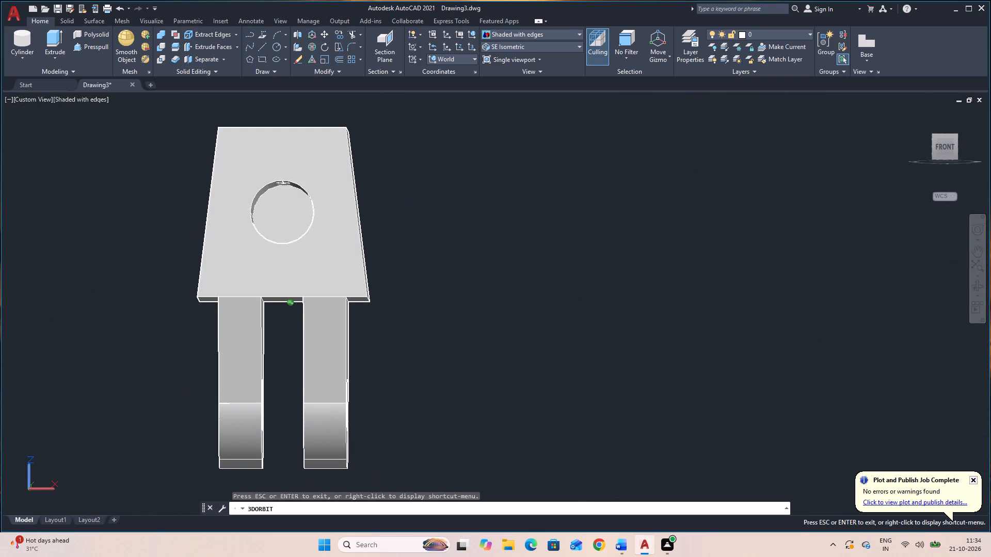
left_click_drag(750, 290, 751, 297)
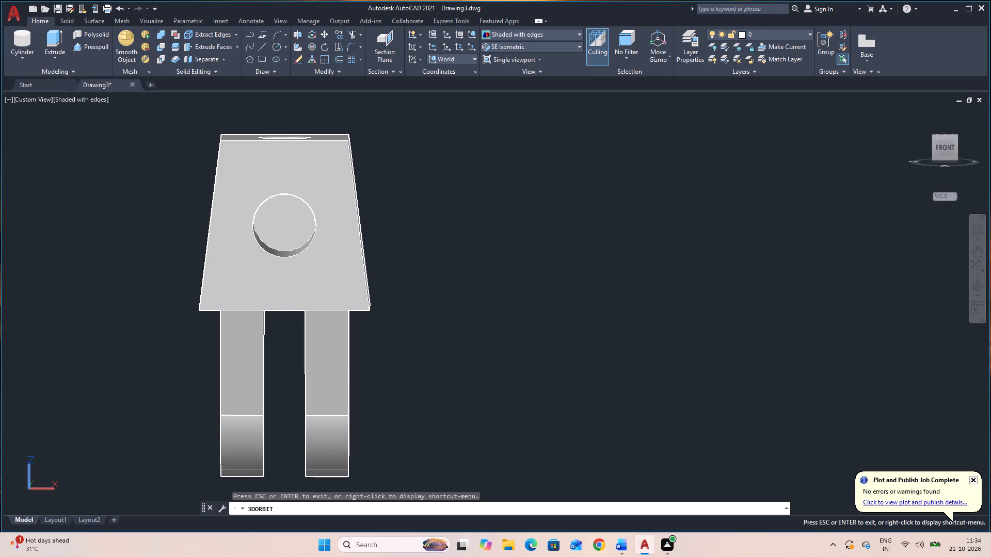
key("Escape")
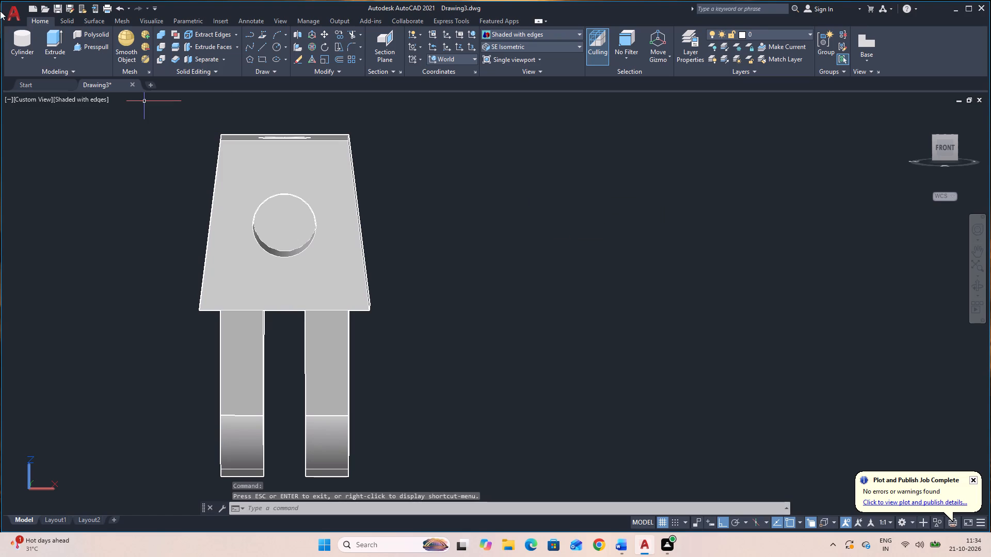
left_click(91, 45)
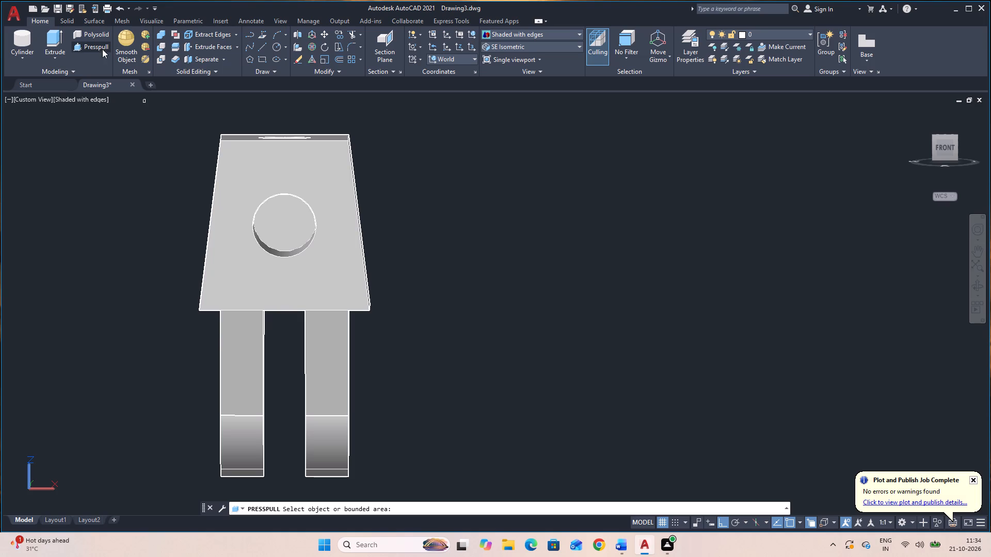
left_click(296, 230)
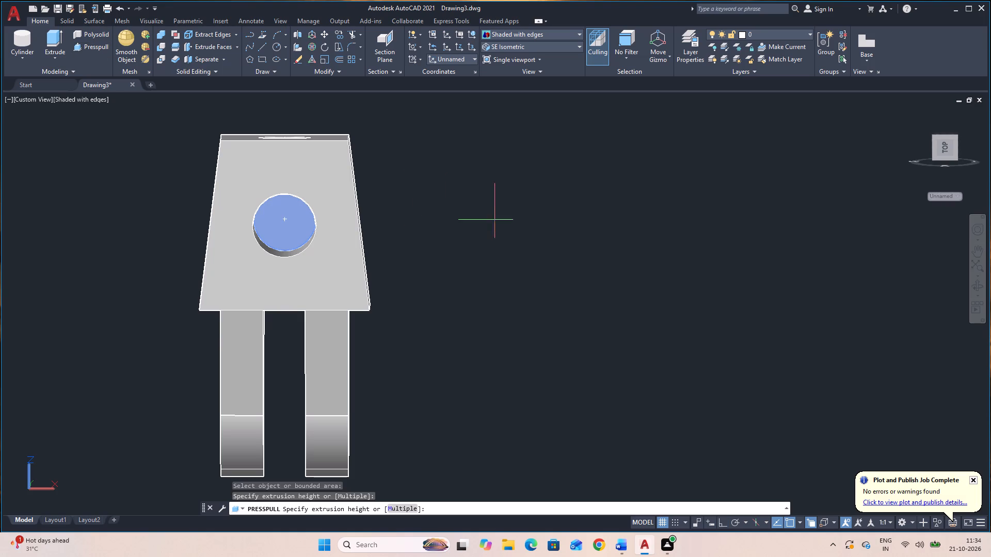
left_click(522, 137)
key("Escape")
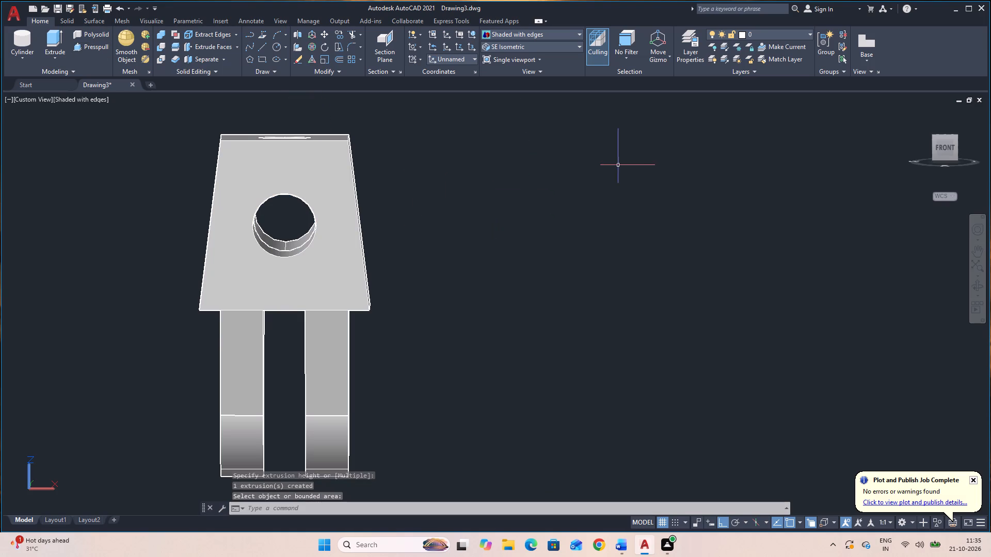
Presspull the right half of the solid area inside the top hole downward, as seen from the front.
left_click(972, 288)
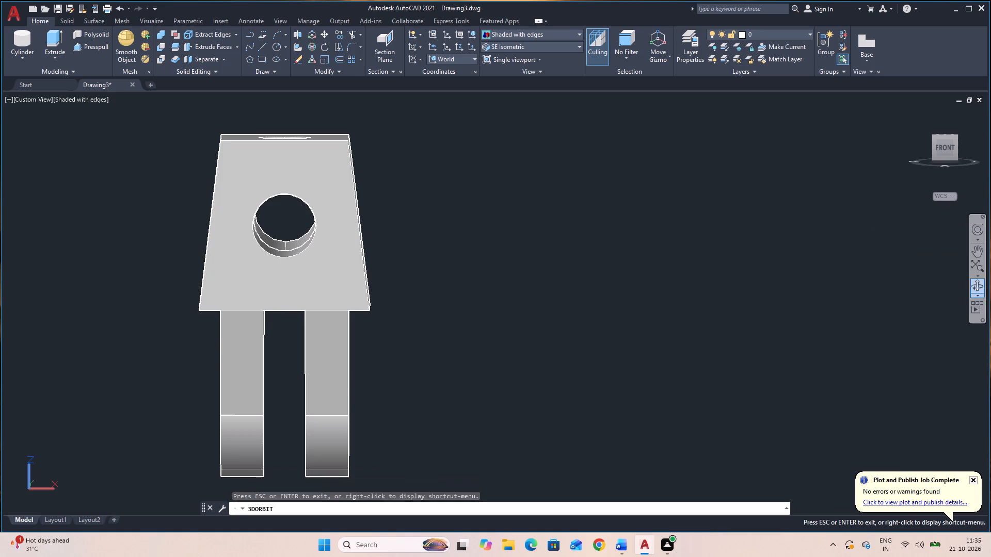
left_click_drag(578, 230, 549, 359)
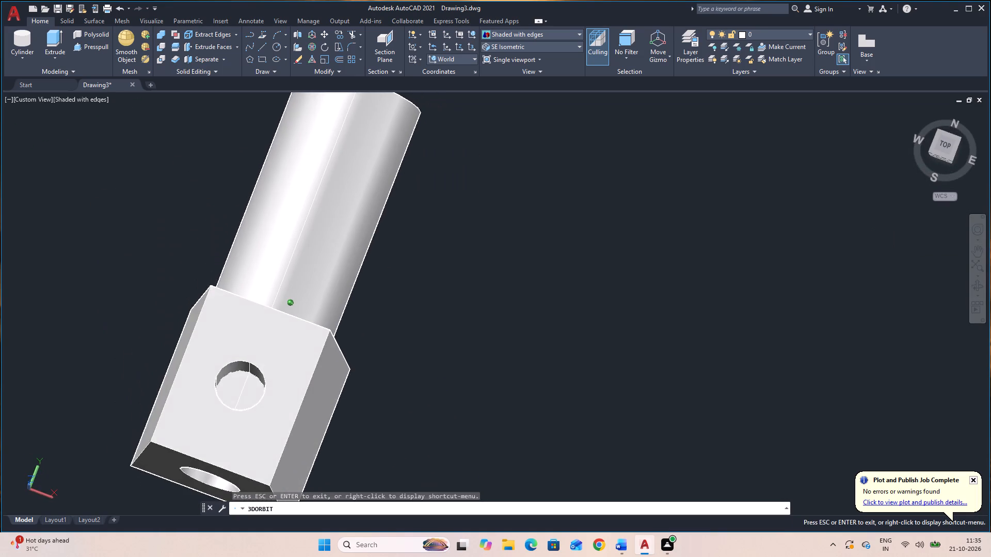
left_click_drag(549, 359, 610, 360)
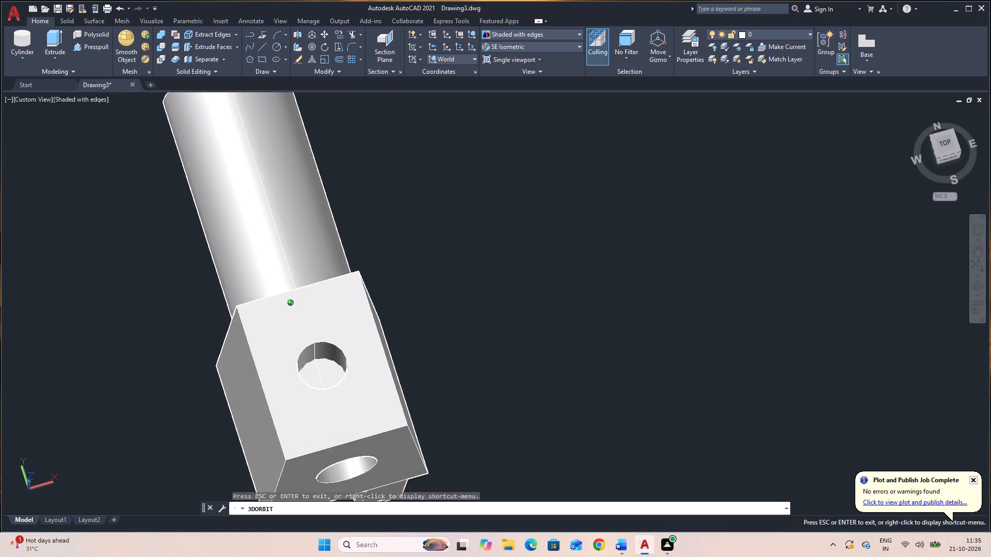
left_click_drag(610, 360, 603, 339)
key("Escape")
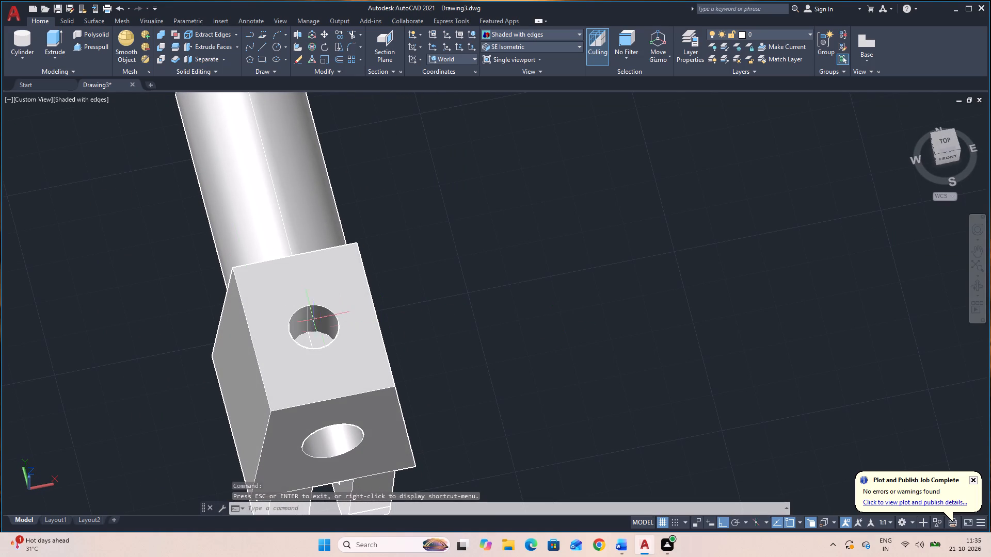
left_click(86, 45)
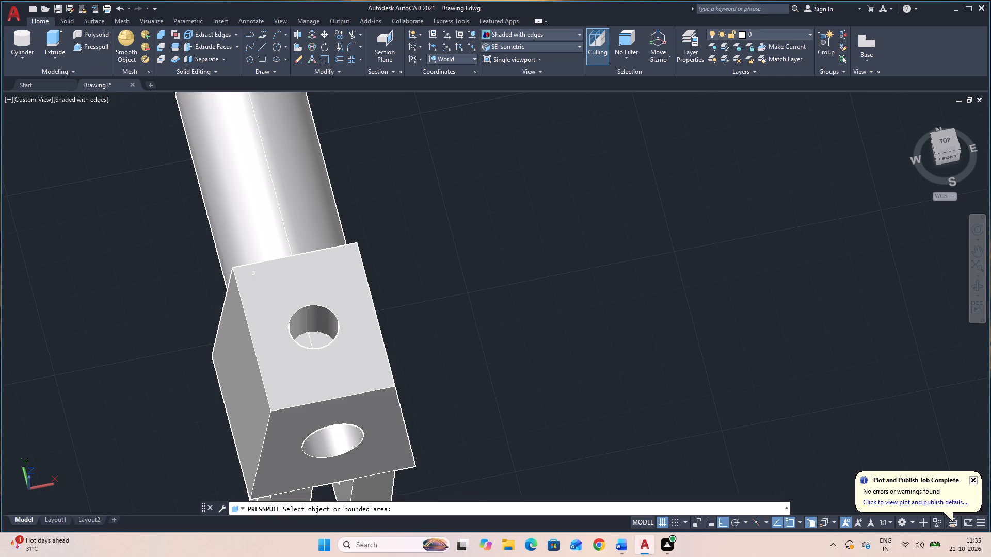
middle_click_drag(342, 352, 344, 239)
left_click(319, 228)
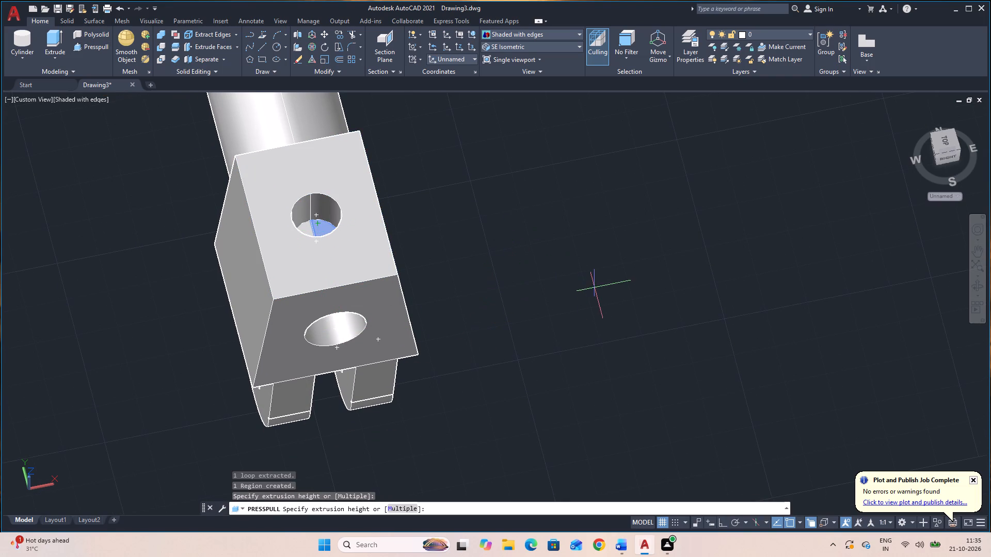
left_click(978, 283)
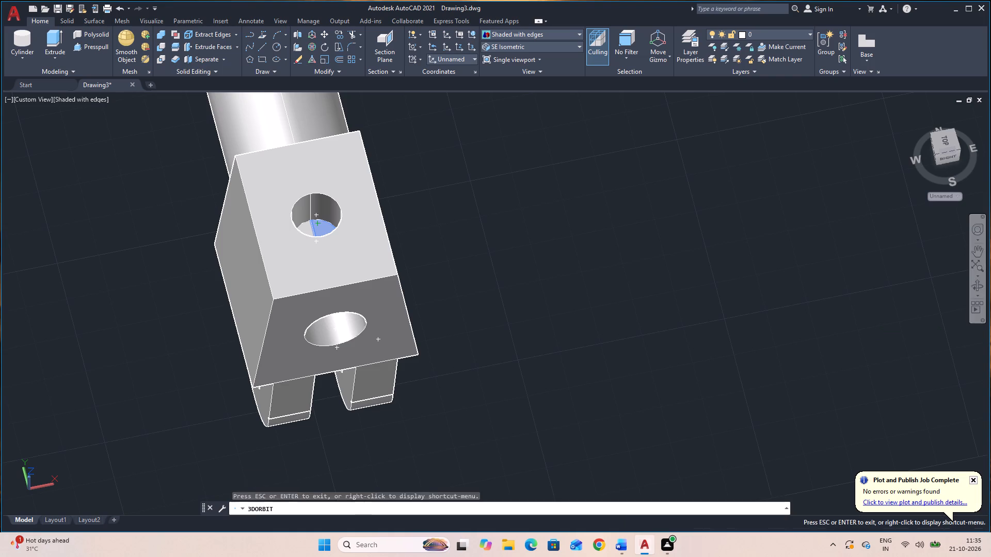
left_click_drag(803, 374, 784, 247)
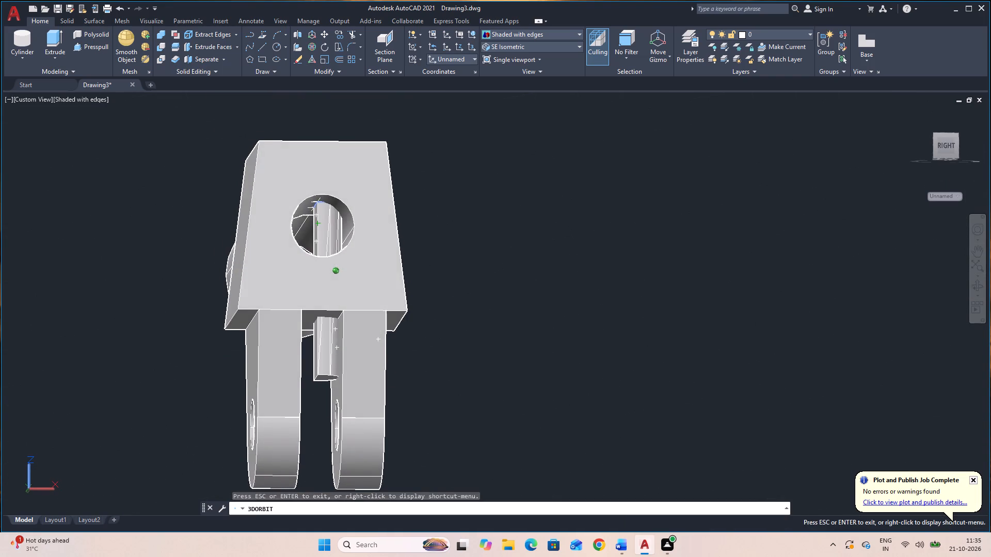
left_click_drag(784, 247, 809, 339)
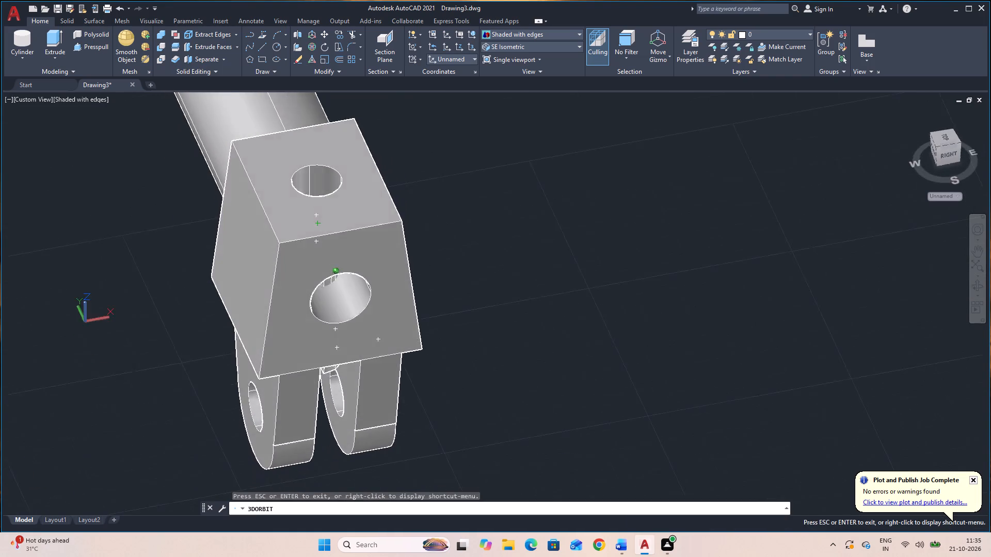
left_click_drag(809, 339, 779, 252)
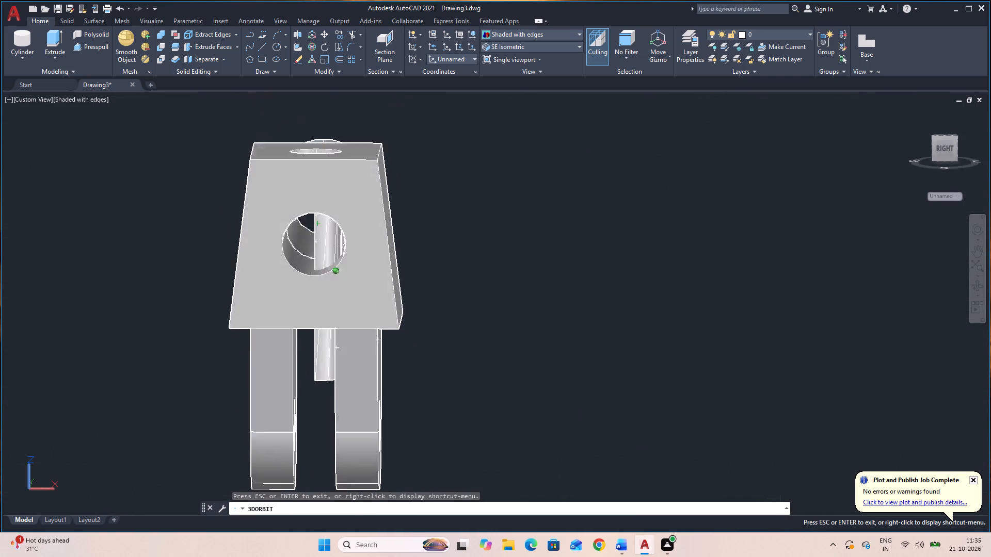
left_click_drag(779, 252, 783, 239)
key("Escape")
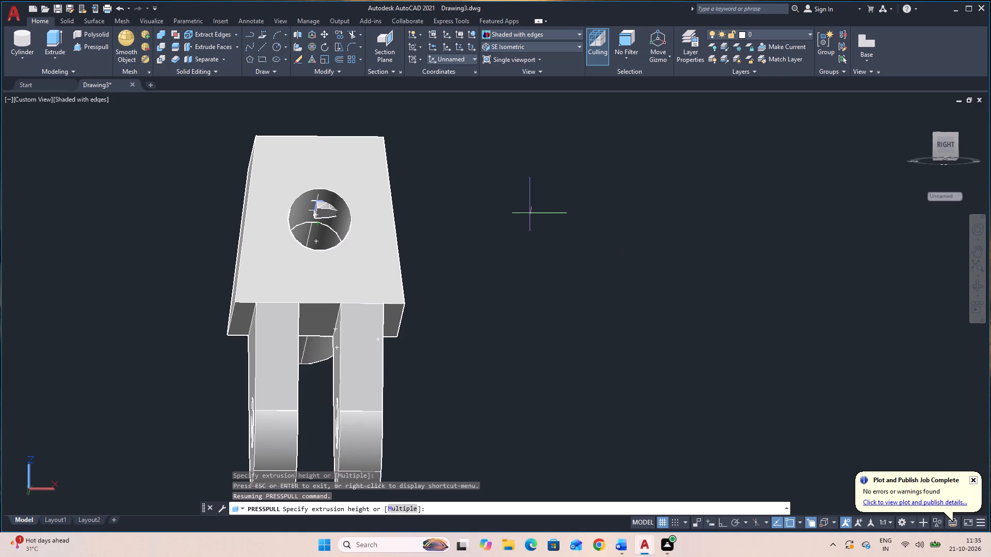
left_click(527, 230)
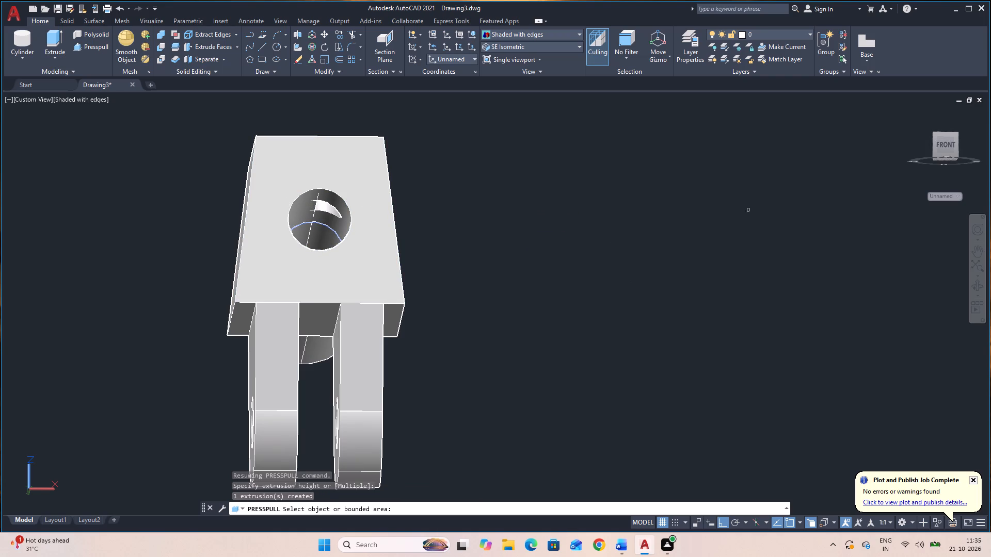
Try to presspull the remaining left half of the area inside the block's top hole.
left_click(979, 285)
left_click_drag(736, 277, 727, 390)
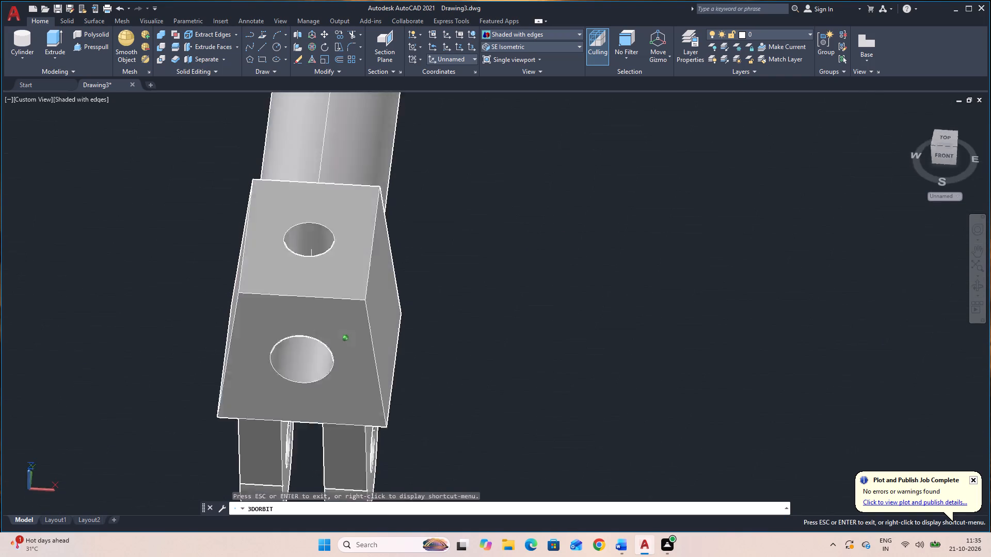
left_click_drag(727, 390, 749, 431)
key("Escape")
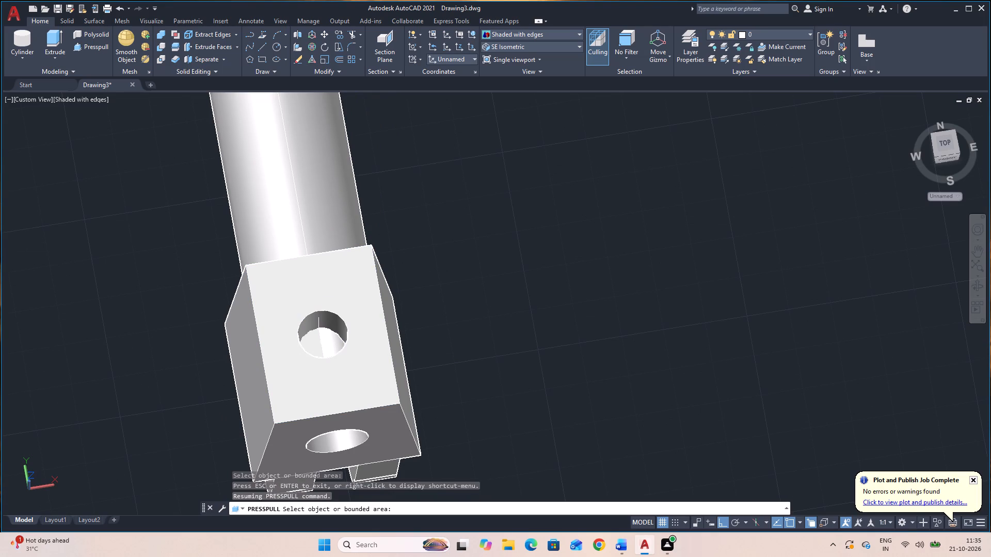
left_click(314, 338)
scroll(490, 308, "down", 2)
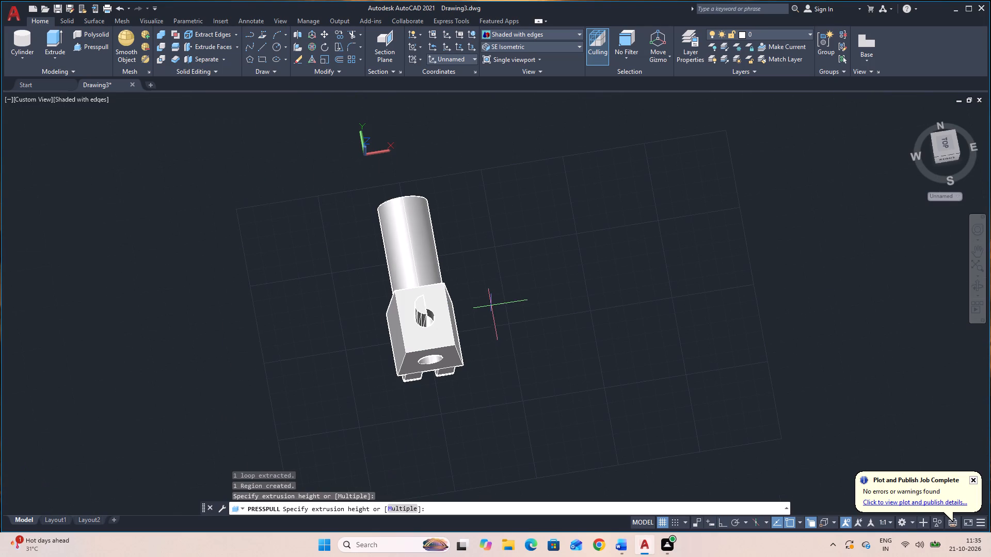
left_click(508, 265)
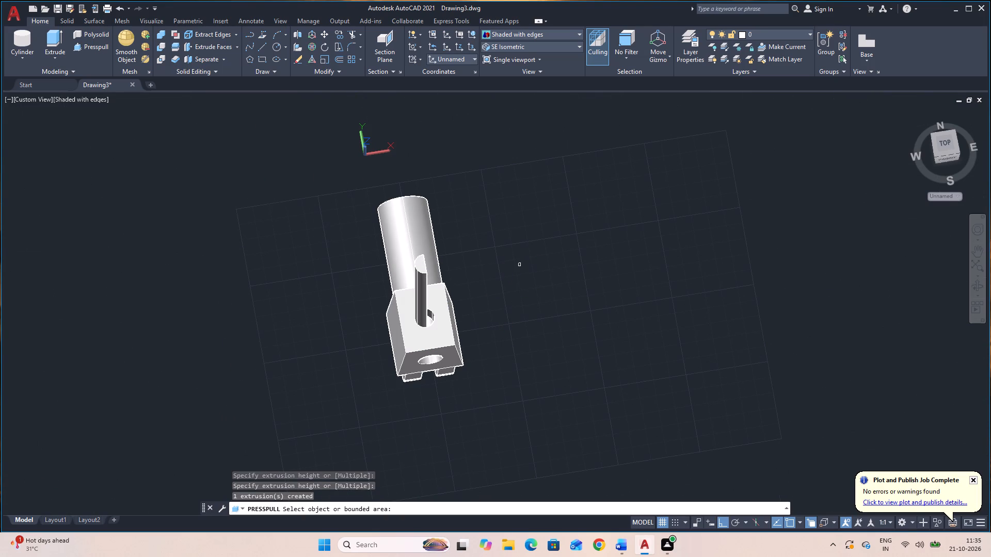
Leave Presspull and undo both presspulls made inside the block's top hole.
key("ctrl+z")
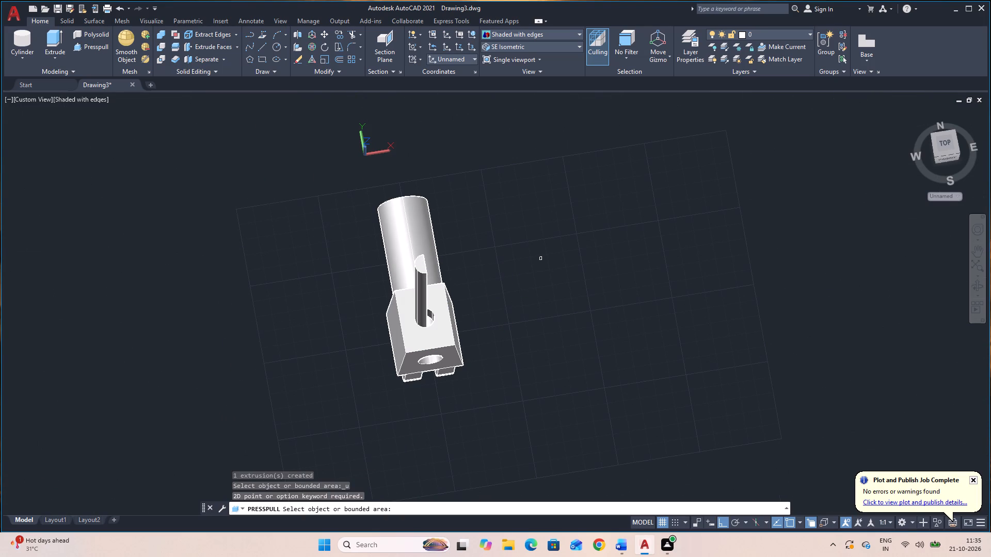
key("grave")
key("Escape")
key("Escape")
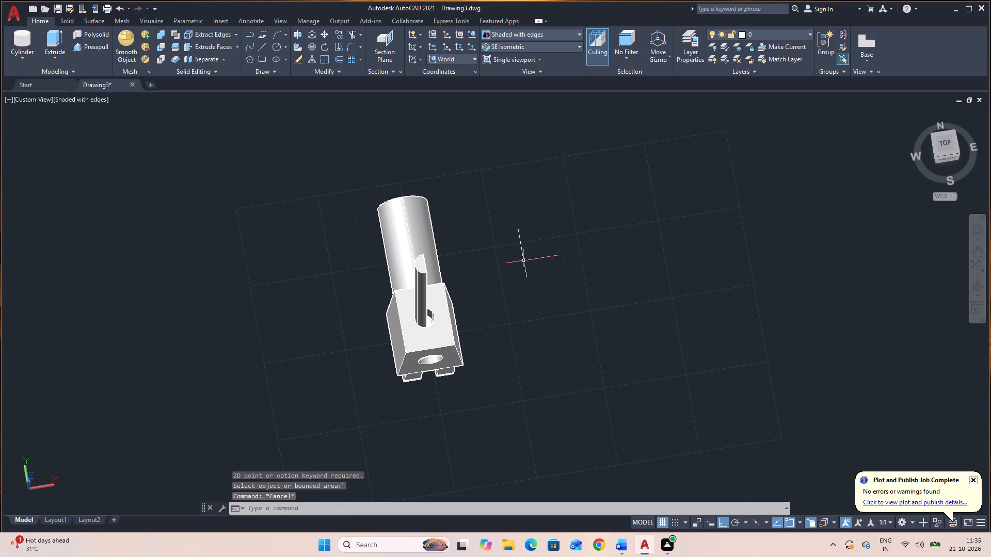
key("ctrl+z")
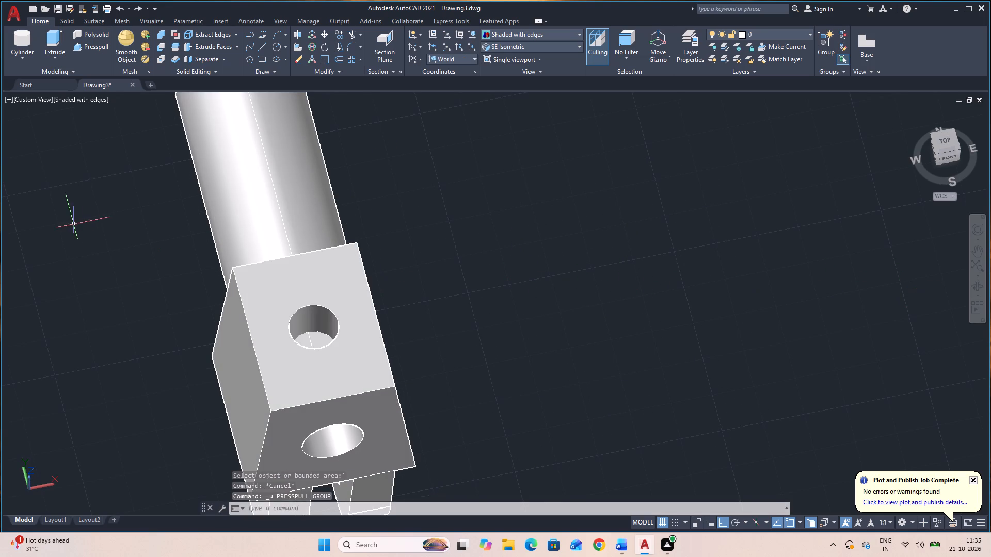
Presspull the left half of the solid area inside the top hole downward, as seen from the front.
left_click(81, 47)
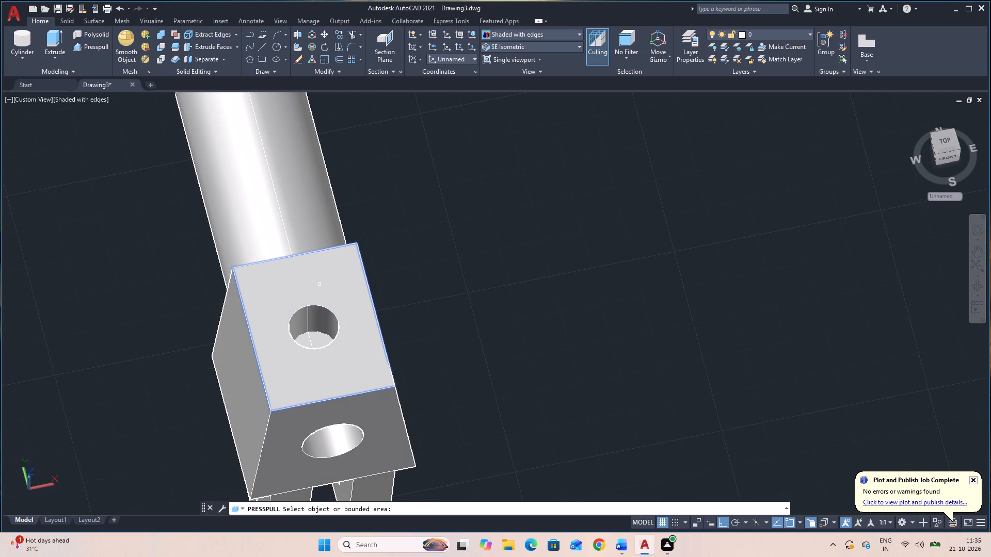
left_click(302, 342)
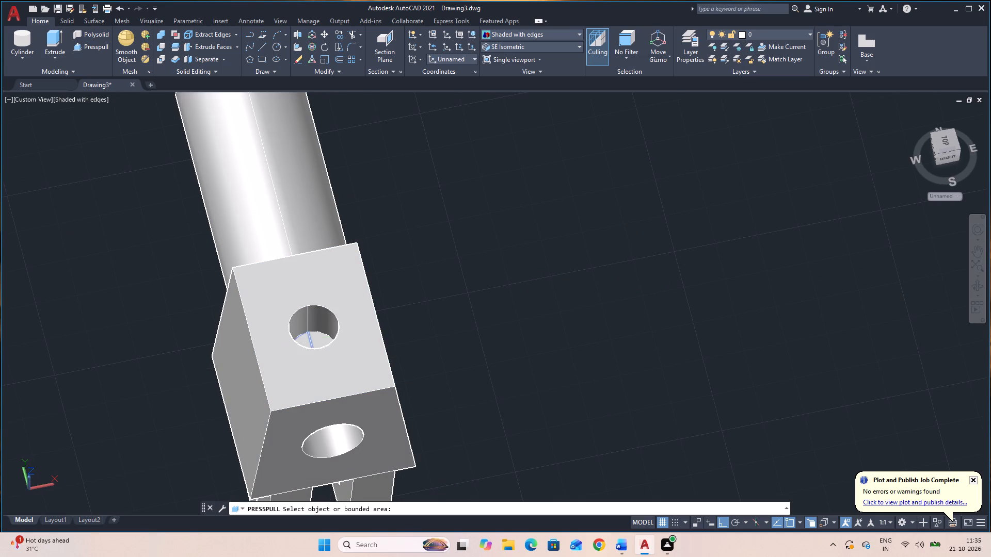
left_click(971, 289)
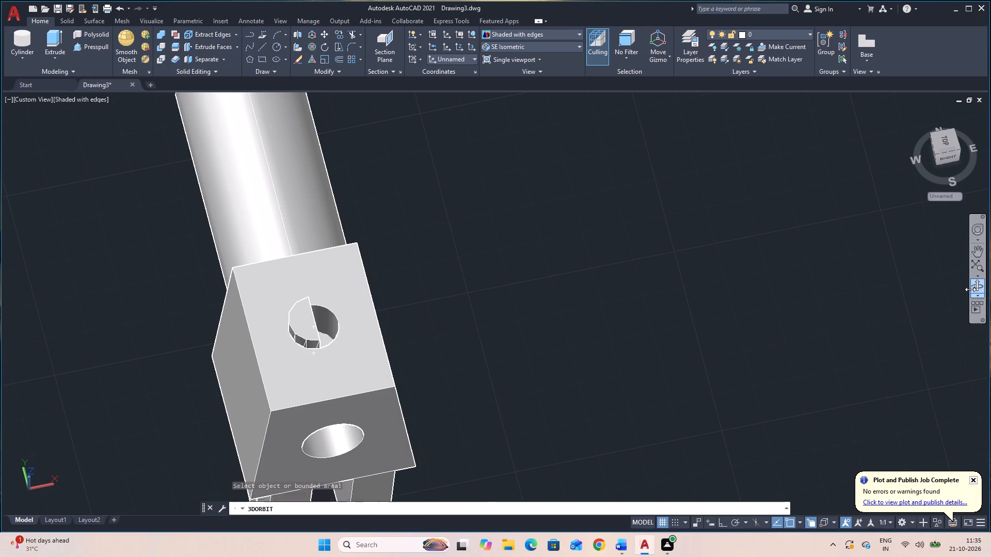
left_click_drag(828, 401, 812, 264)
key("Escape")
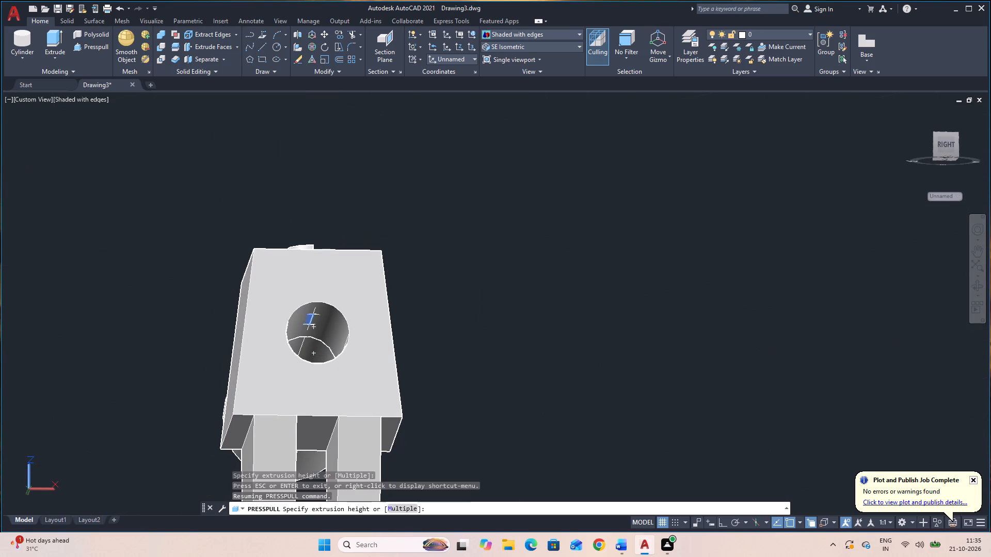
left_click(614, 343)
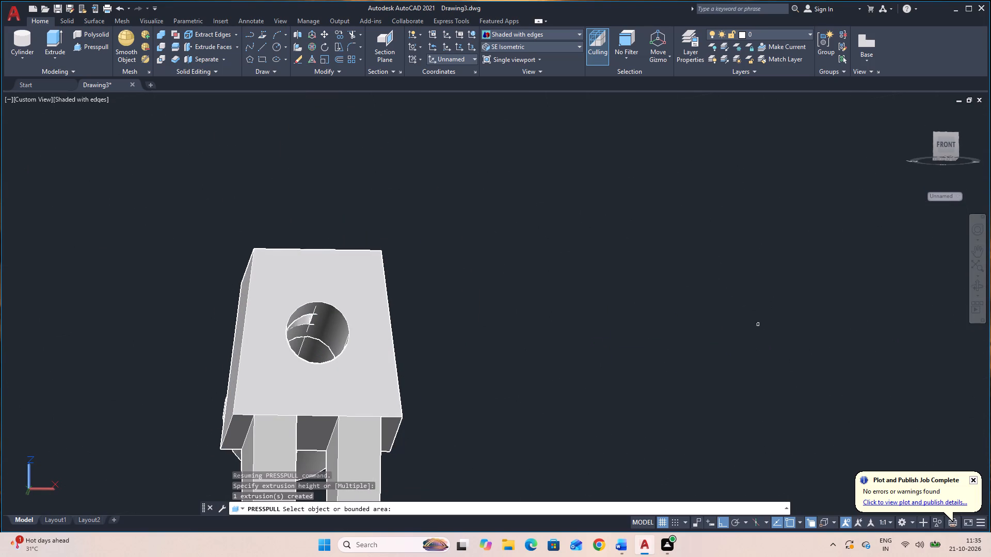
Presspull the remaining right half of the solid area inside the block's top hole downward and finish the command.
left_click(981, 283)
left_click_drag(879, 321, 775, 297)
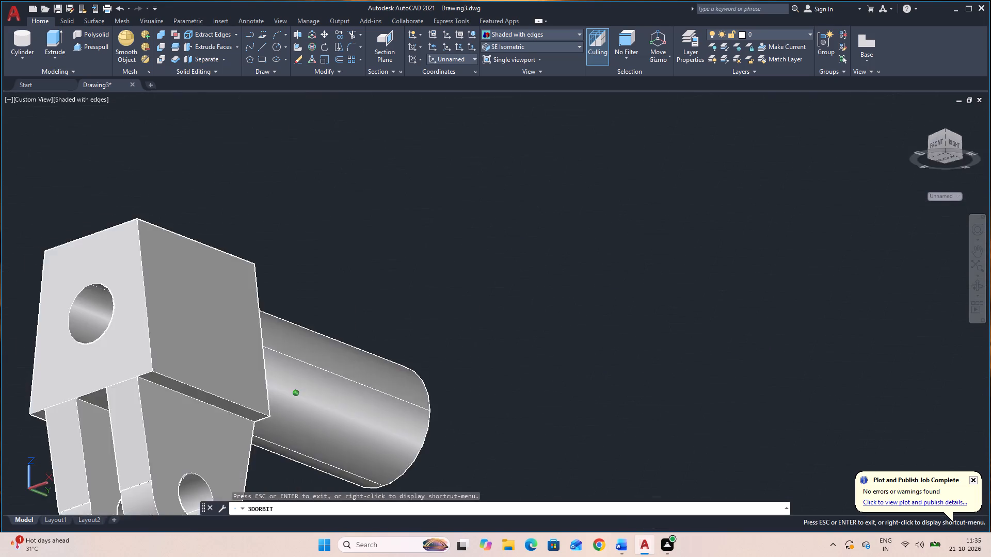
left_click_drag(775, 297, 865, 365)
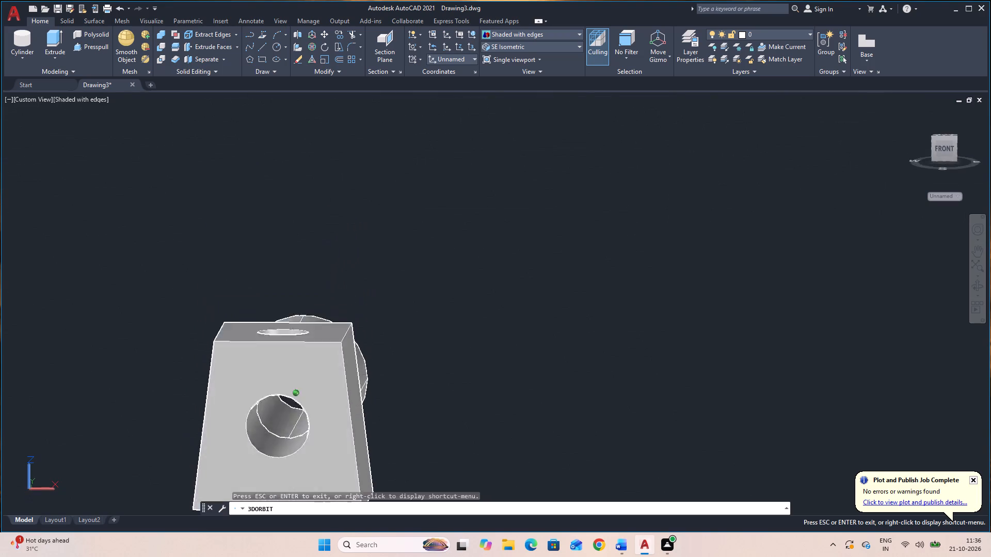
left_click_drag(865, 365, 935, 438)
left_click_drag(598, 352, 749, 372)
left_click_drag(641, 219, 644, 265)
key("Escape")
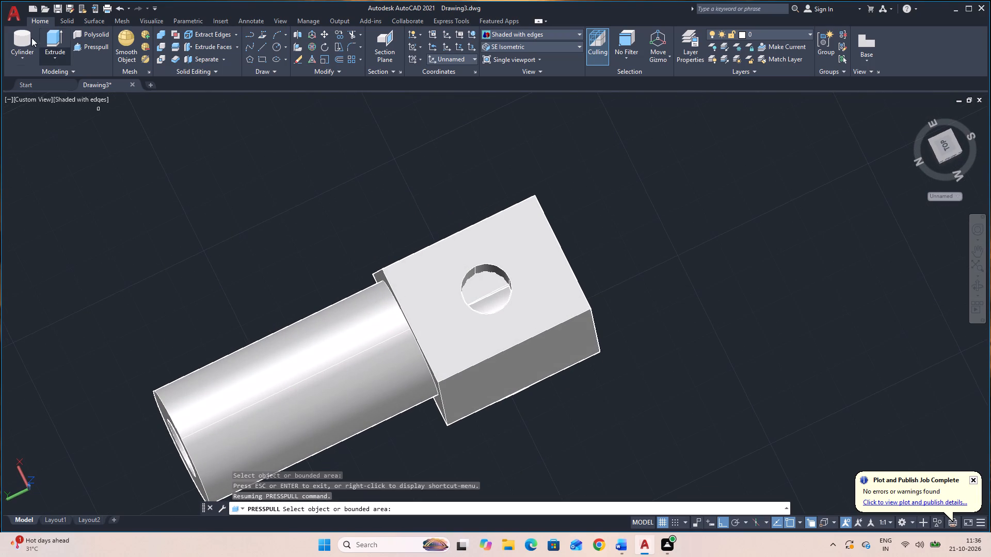
left_click(93, 40)
left_click(484, 286)
left_click(976, 290)
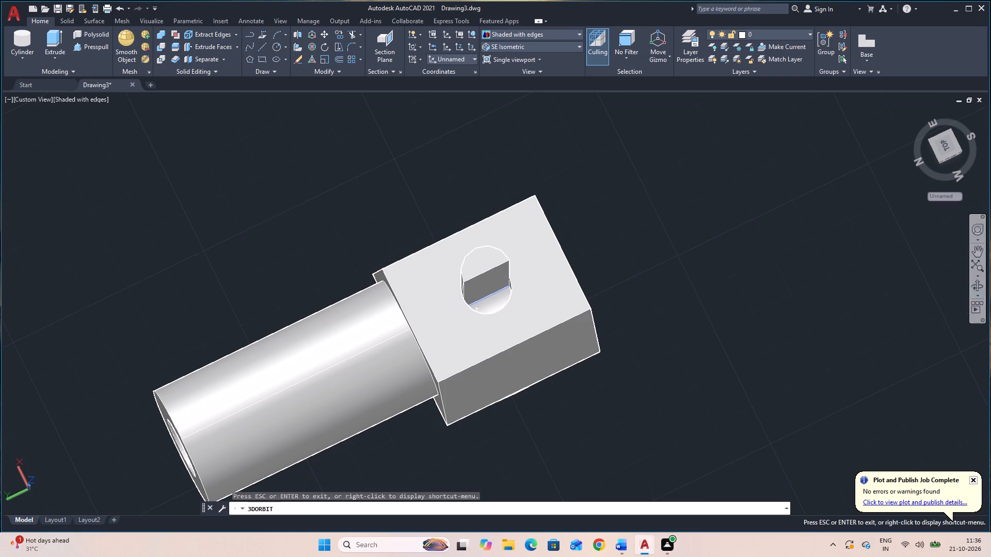
left_click_drag(839, 340, 627, 158)
key("Escape")
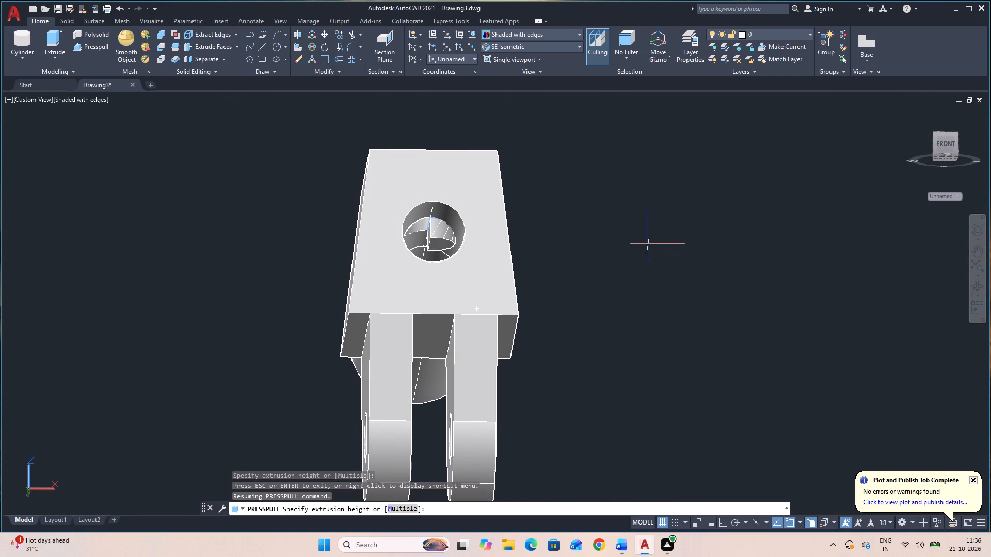
left_click(648, 244)
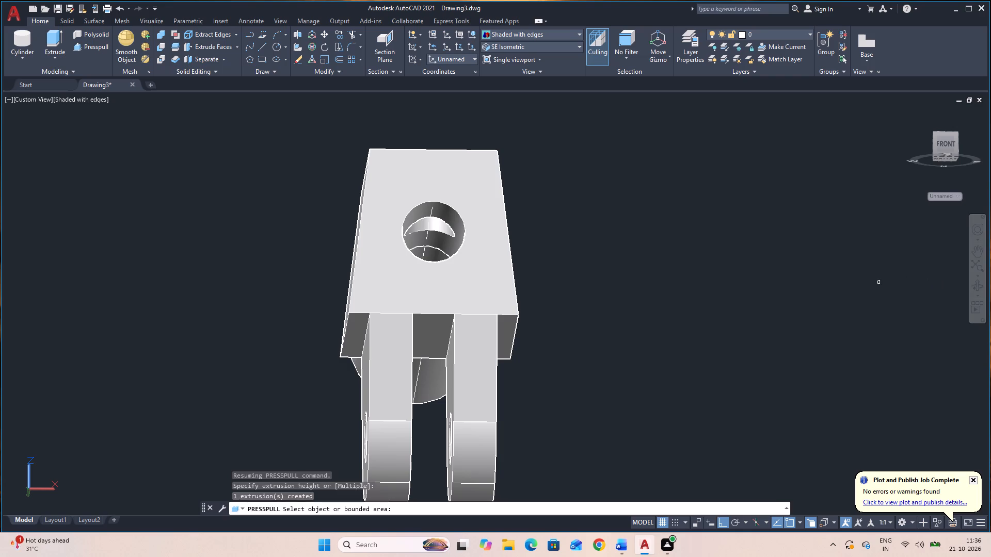
key("Escape")
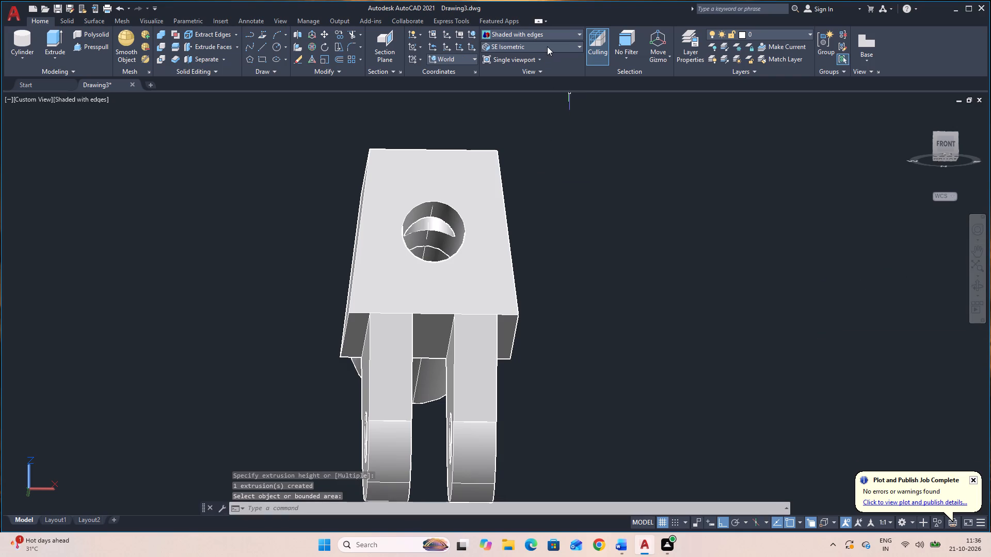
Set the model view to SE Isometric.
left_click(547, 46)
left_click(532, 126)
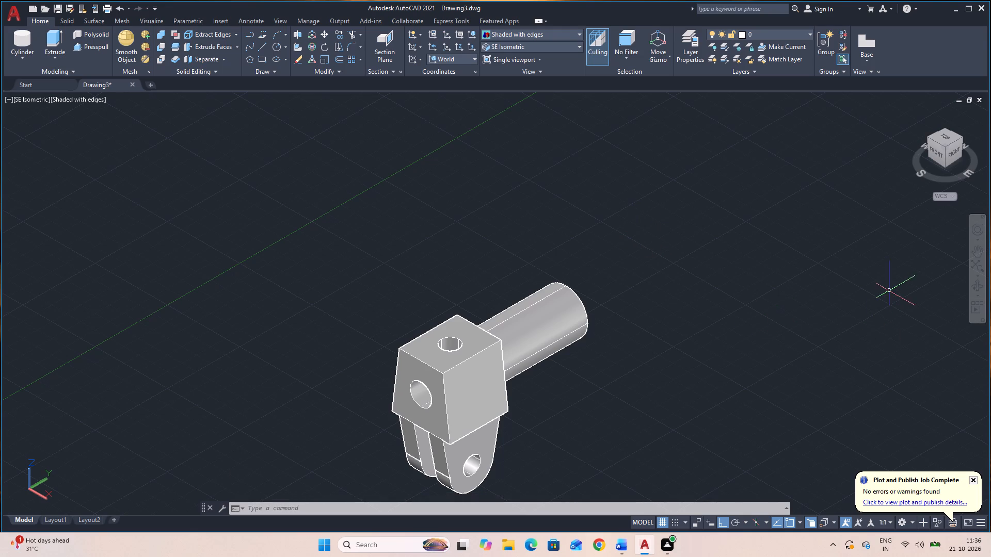
key("Escape")
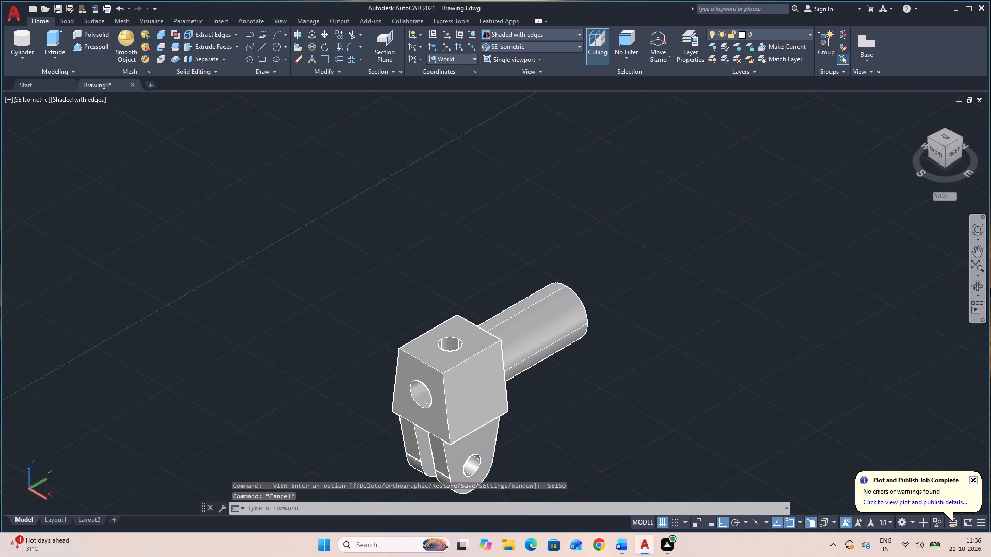
Orbit the model to face the back of the block and the bored end of the cylinder.
left_click(979, 290)
left_click_drag(899, 324, 692, 315)
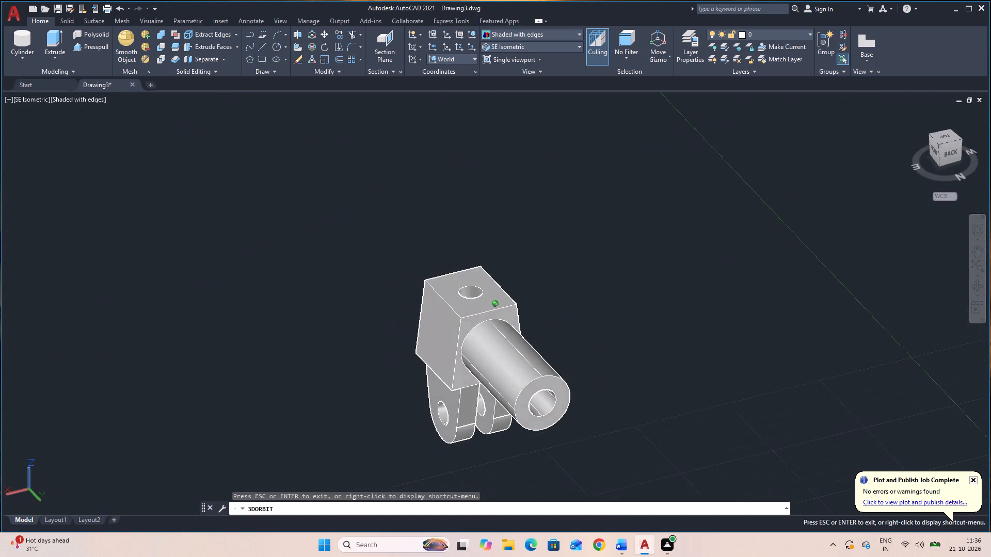
left_click_drag(692, 315, 665, 301)
key("Escape")
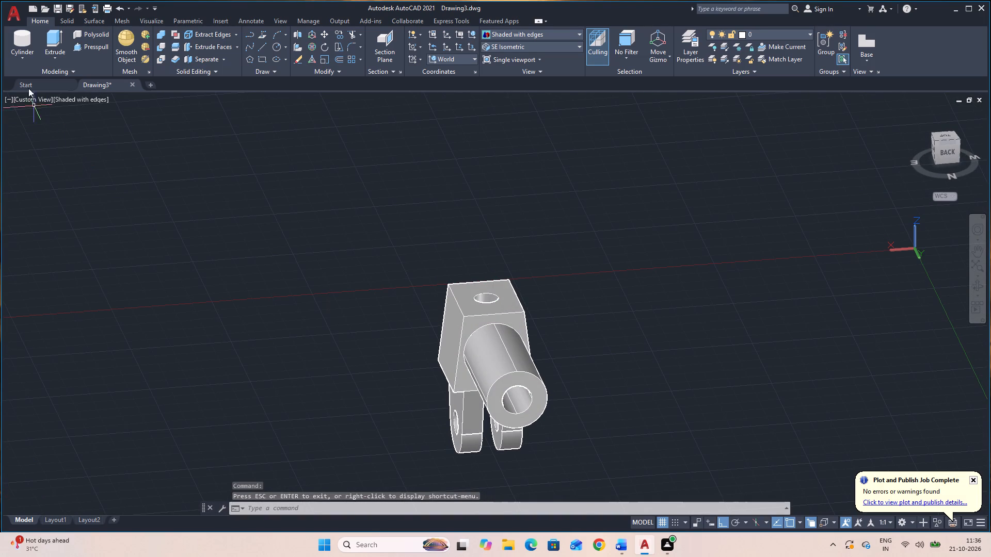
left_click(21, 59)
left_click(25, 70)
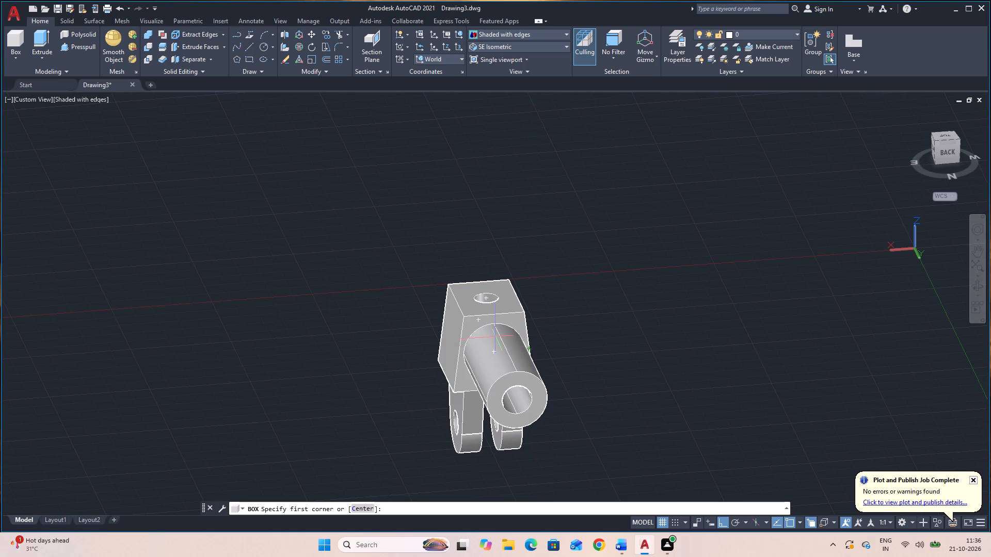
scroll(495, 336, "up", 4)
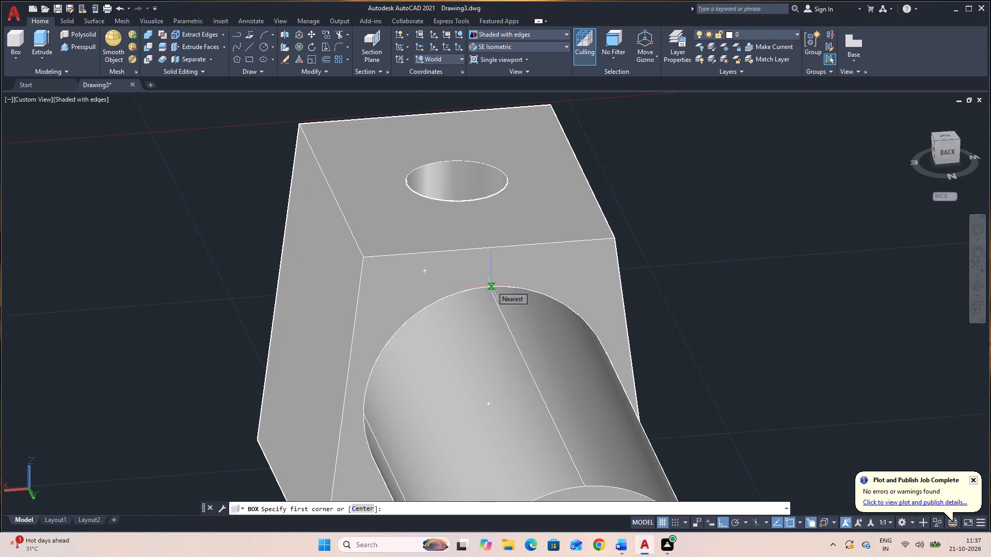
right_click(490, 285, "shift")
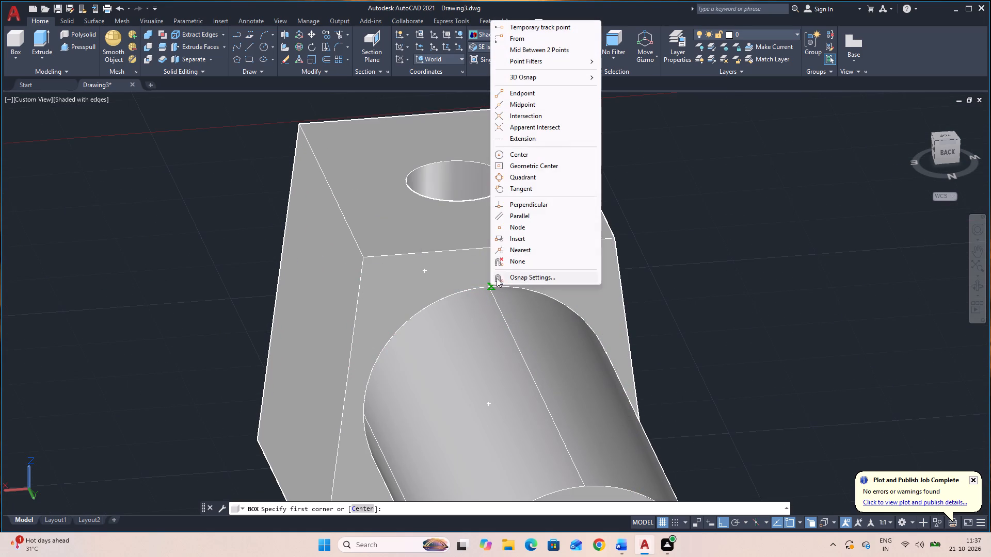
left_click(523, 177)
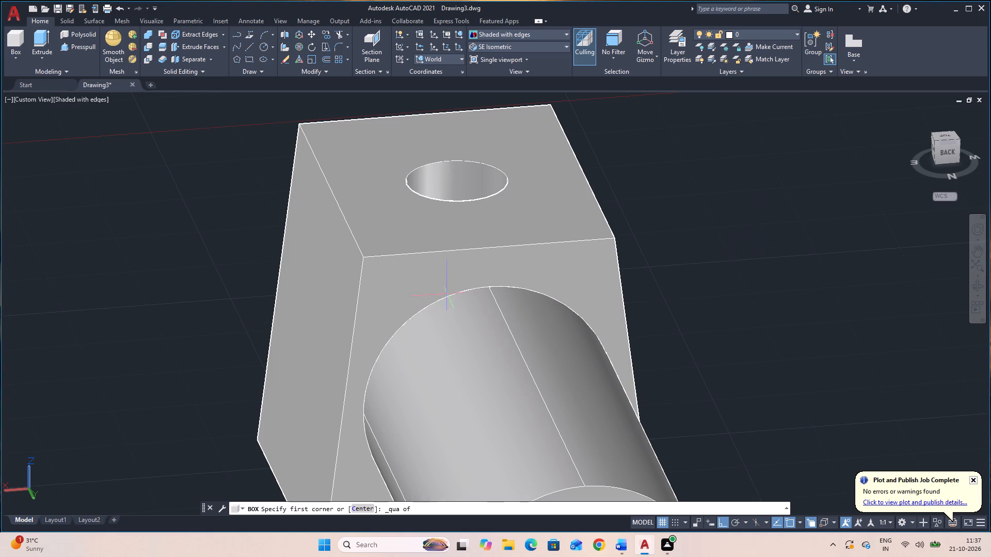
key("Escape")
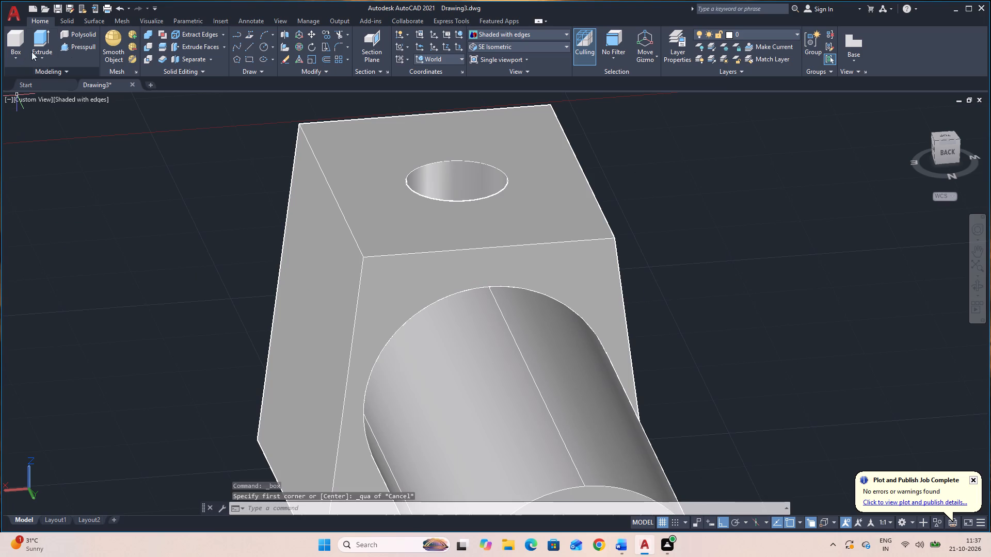
Draw a 6-unit line in the positive X direction from the cylinder's top quadrant where it meets the block's back face.
key("l")
key("space")
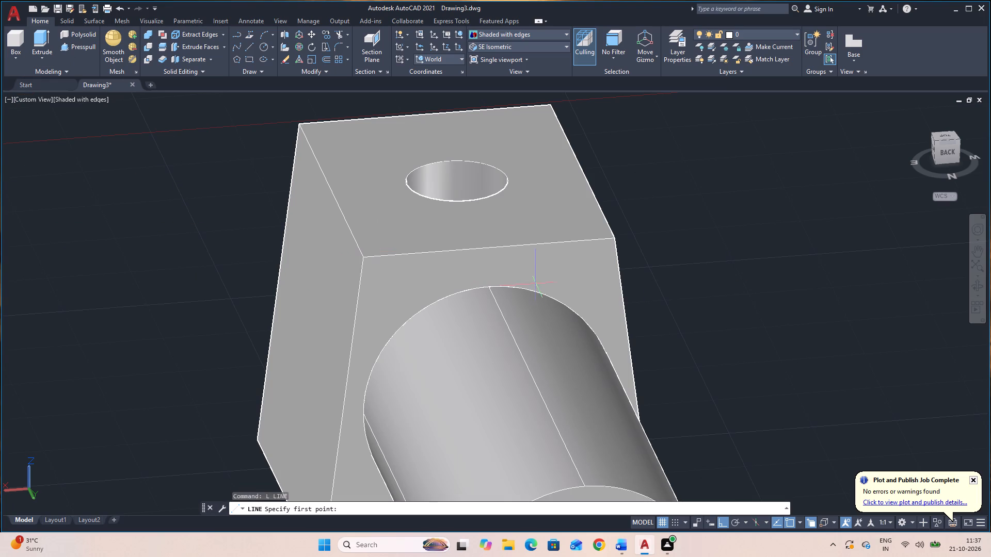
right_click(661, 263, "shift")
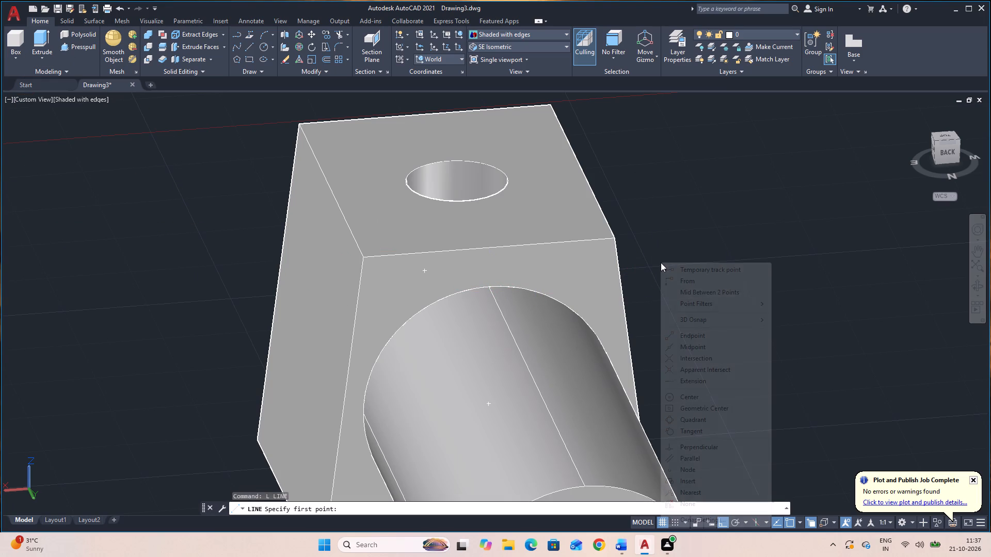
left_click(686, 418)
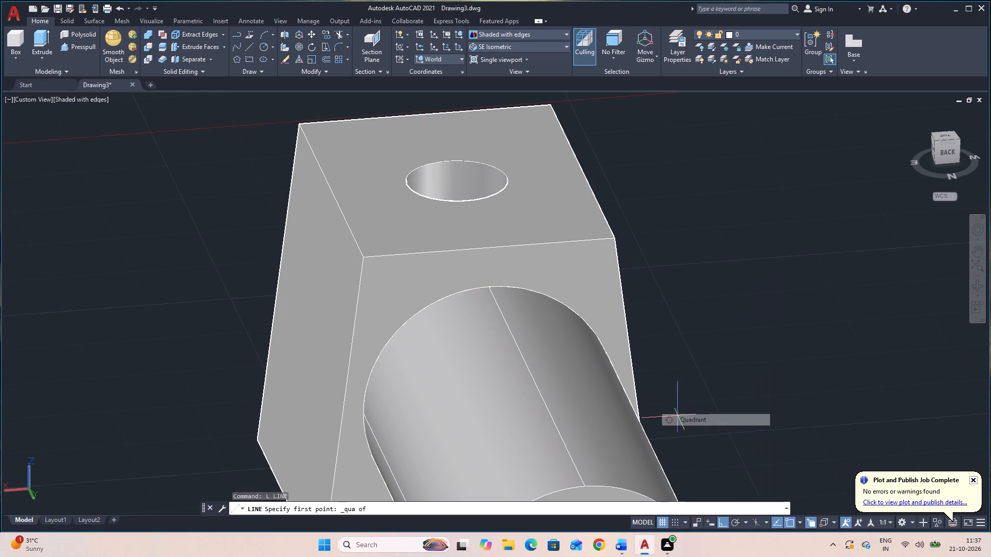
left_click(489, 286)
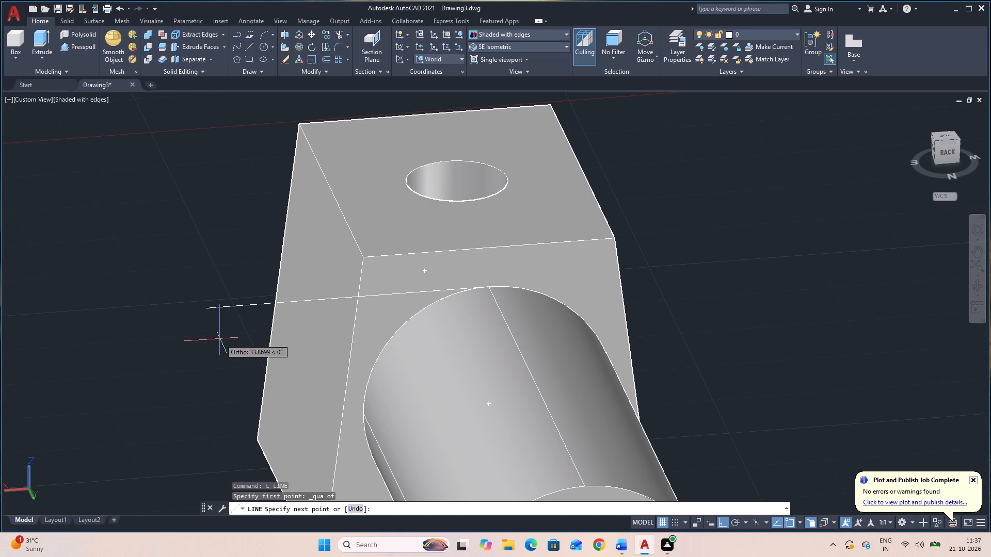
key("6")
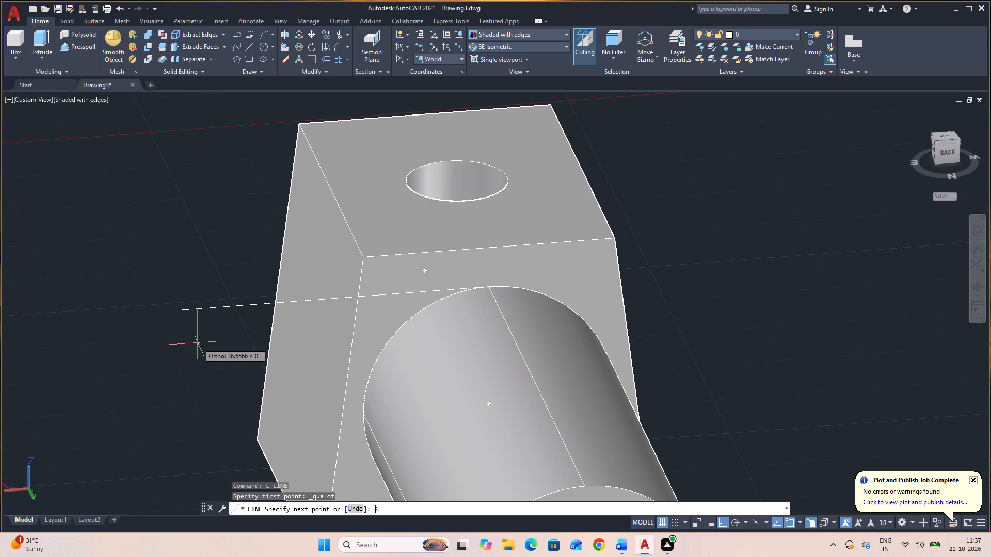
key("Return")
key("Escape")
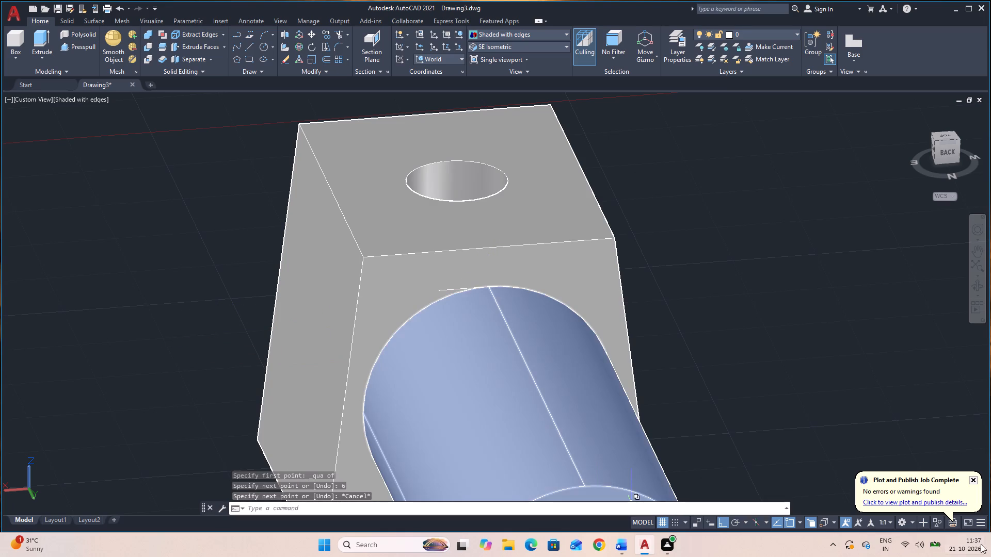
Draw a 6-unit line in the negative X direction from the same top quadrant of the cylinder.
key("space")
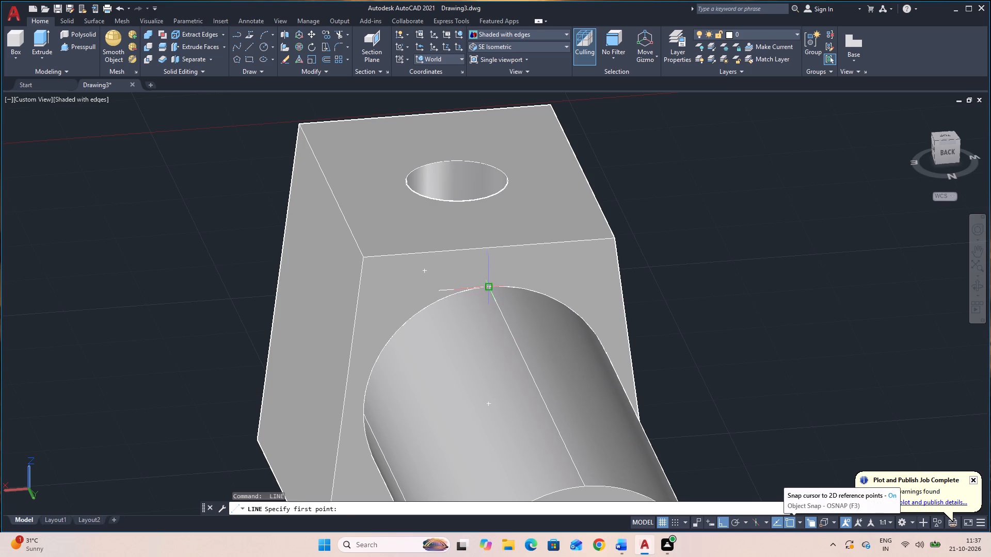
left_click(488, 284)
key("6")
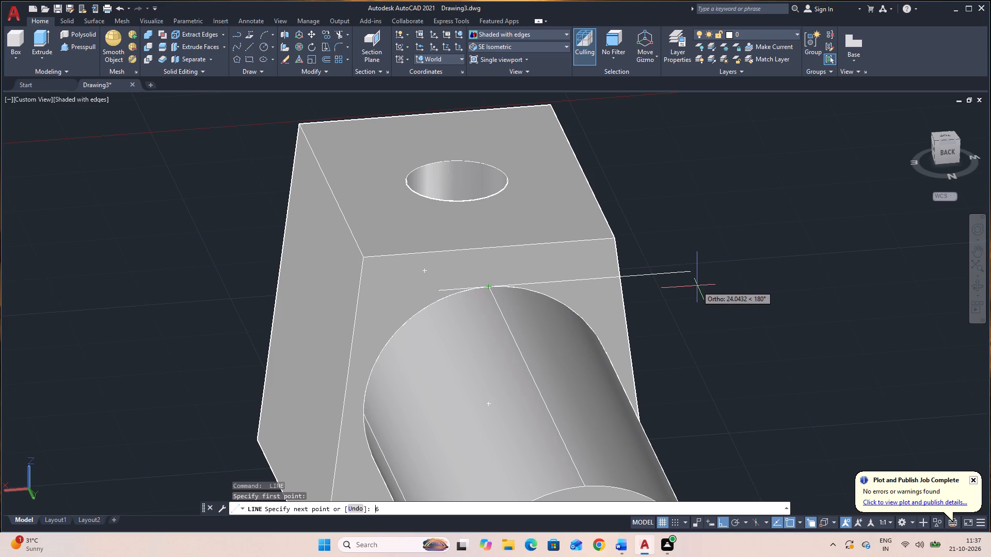
key("Return")
key("Escape")
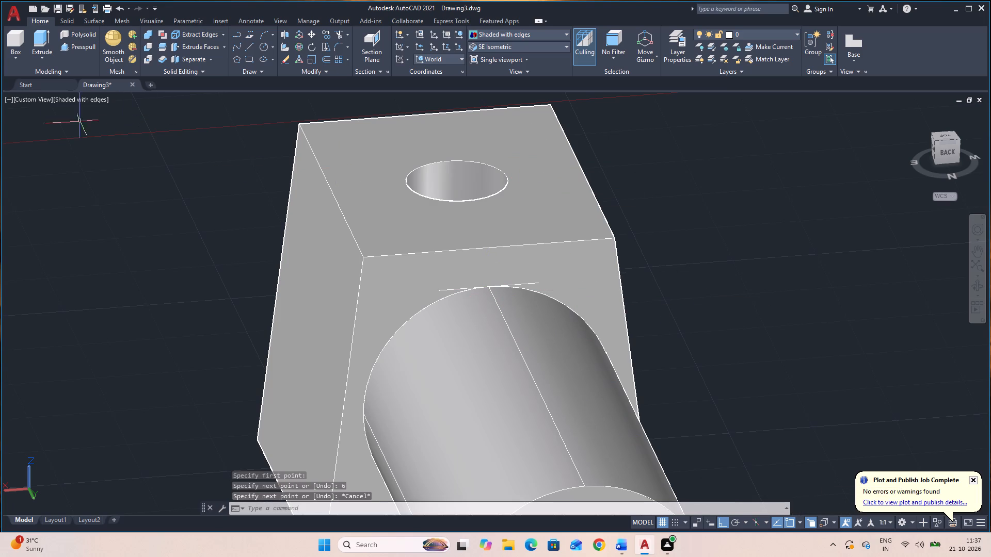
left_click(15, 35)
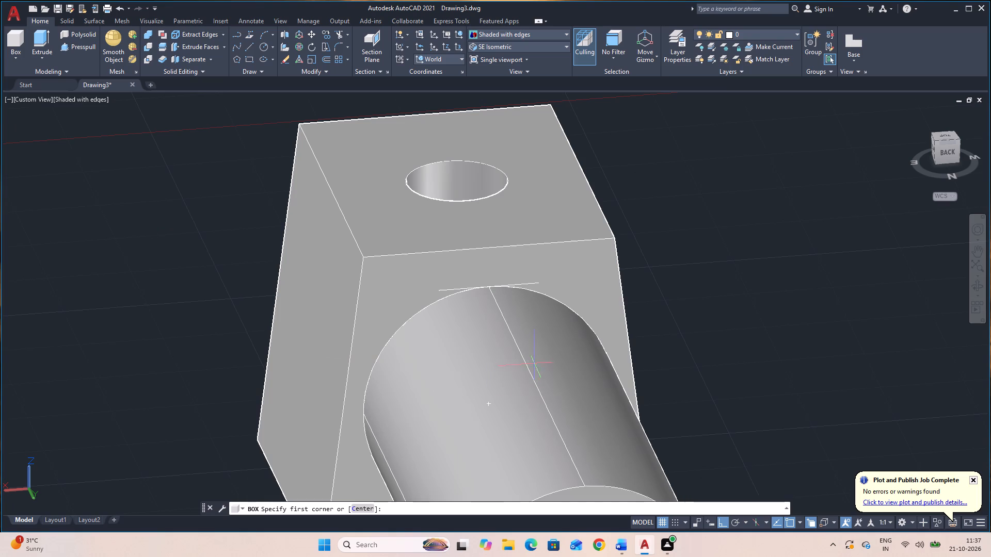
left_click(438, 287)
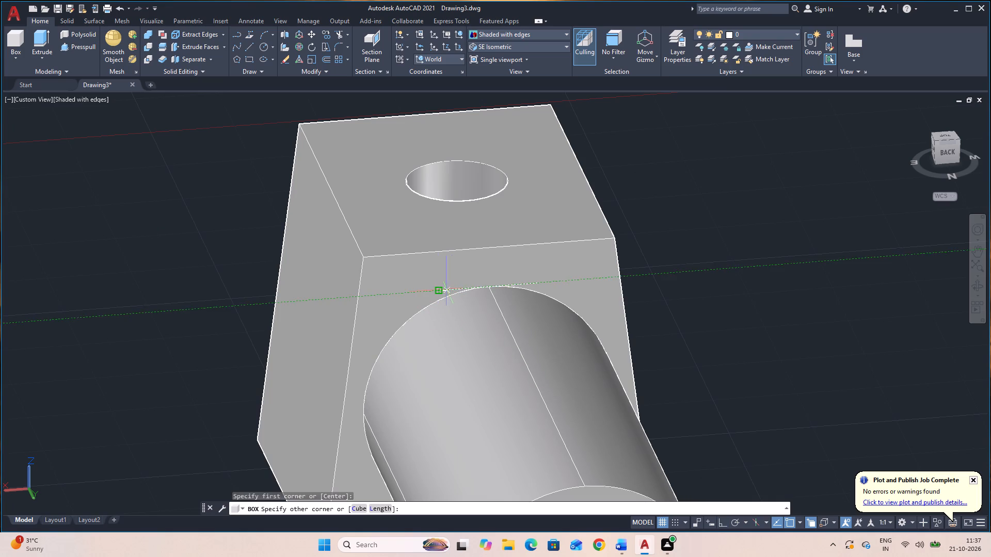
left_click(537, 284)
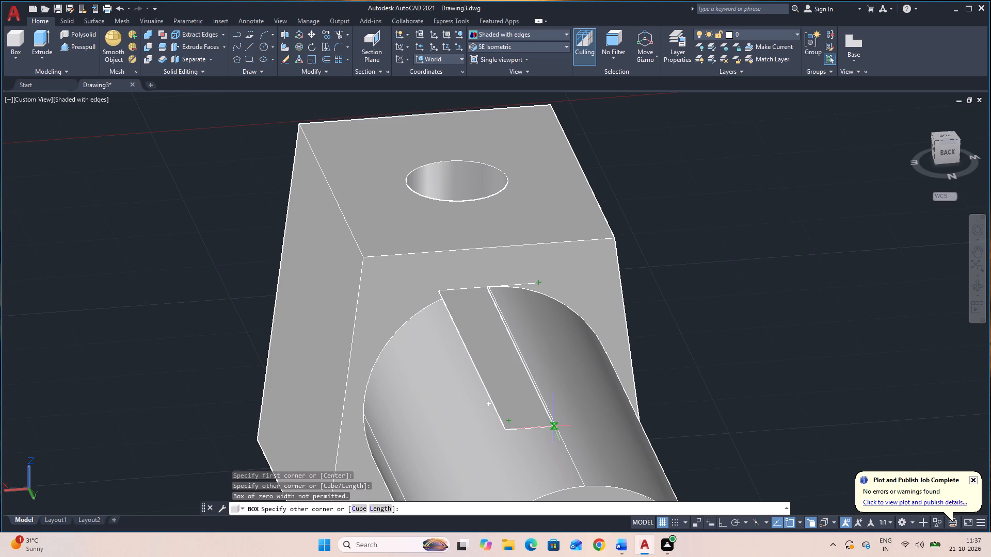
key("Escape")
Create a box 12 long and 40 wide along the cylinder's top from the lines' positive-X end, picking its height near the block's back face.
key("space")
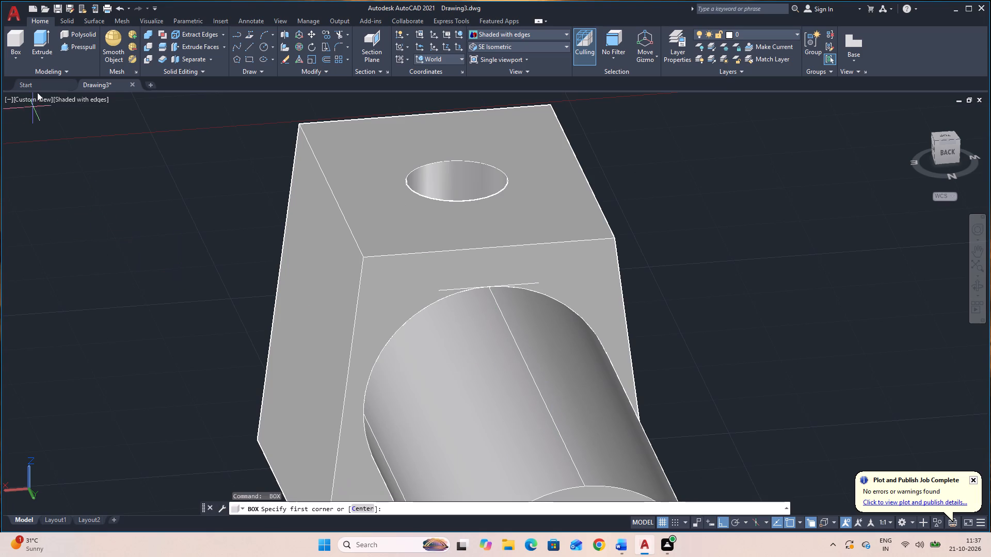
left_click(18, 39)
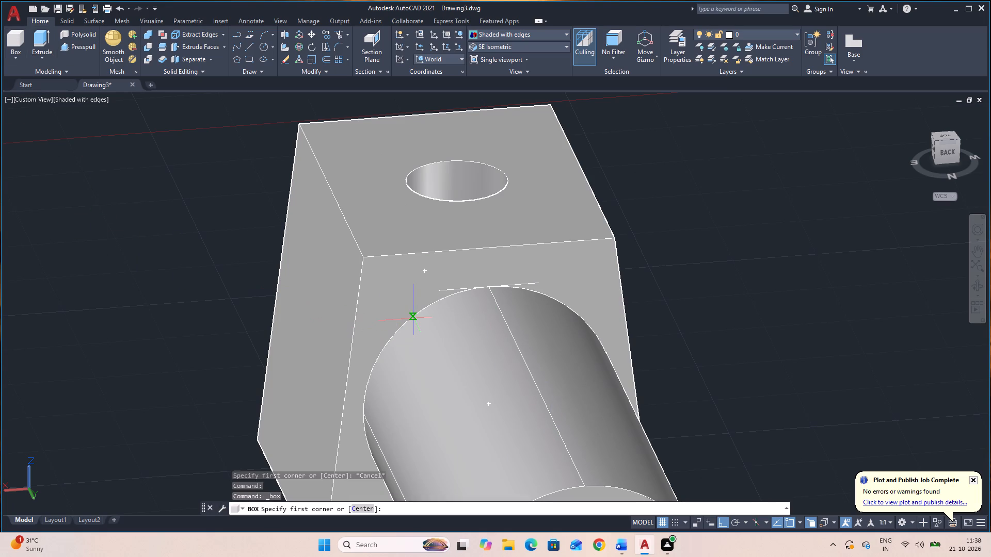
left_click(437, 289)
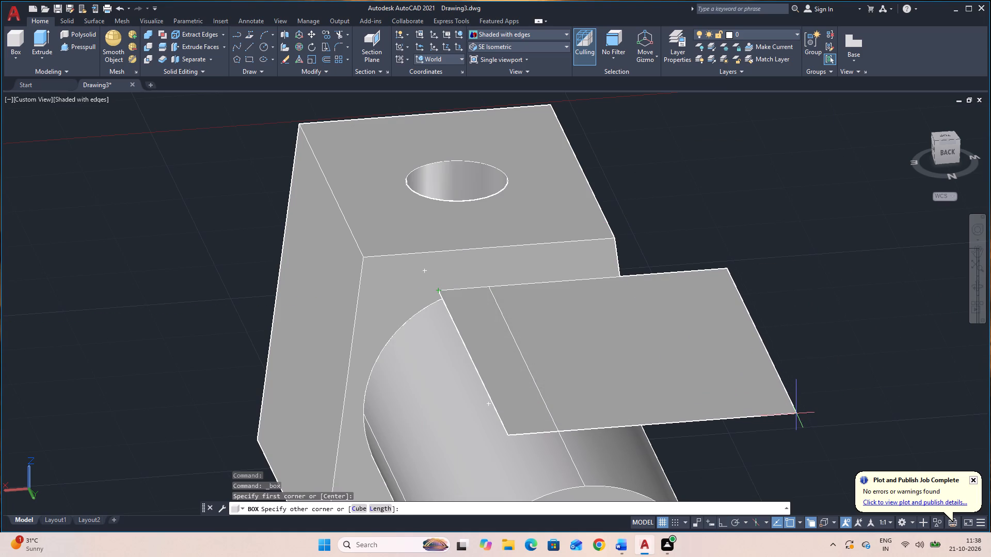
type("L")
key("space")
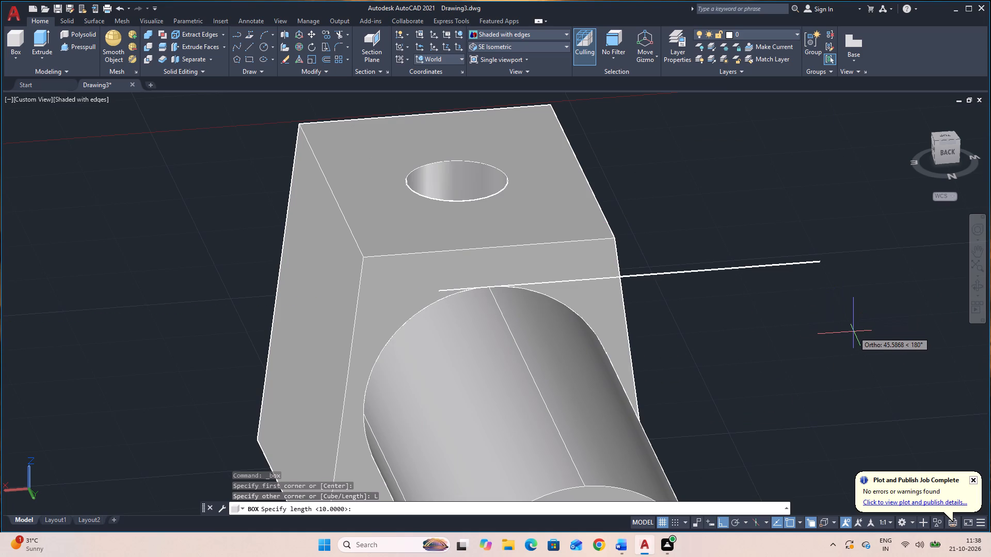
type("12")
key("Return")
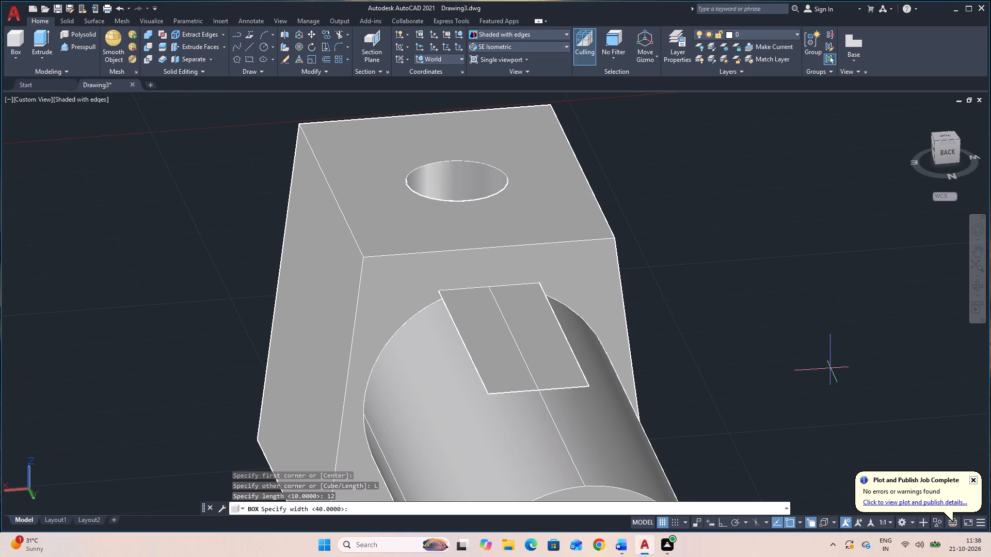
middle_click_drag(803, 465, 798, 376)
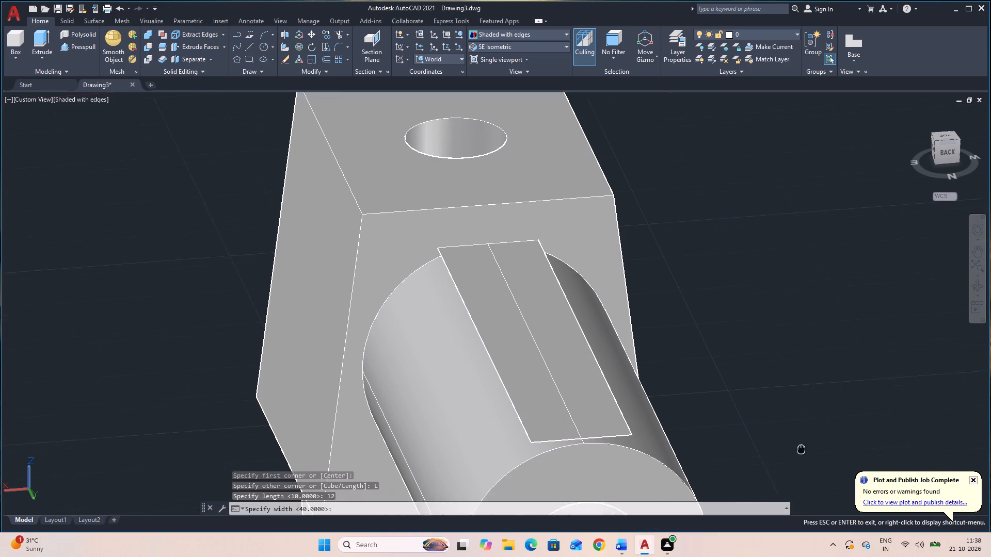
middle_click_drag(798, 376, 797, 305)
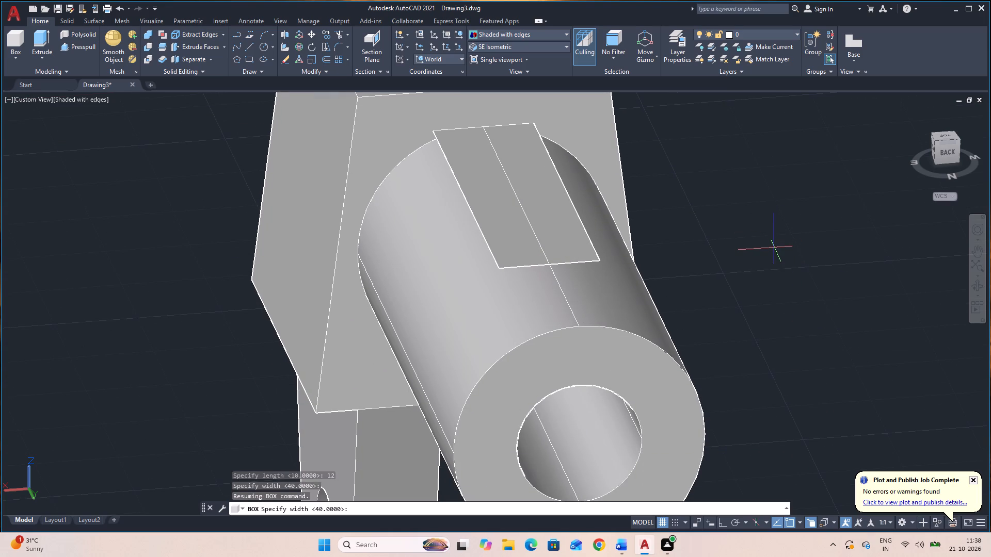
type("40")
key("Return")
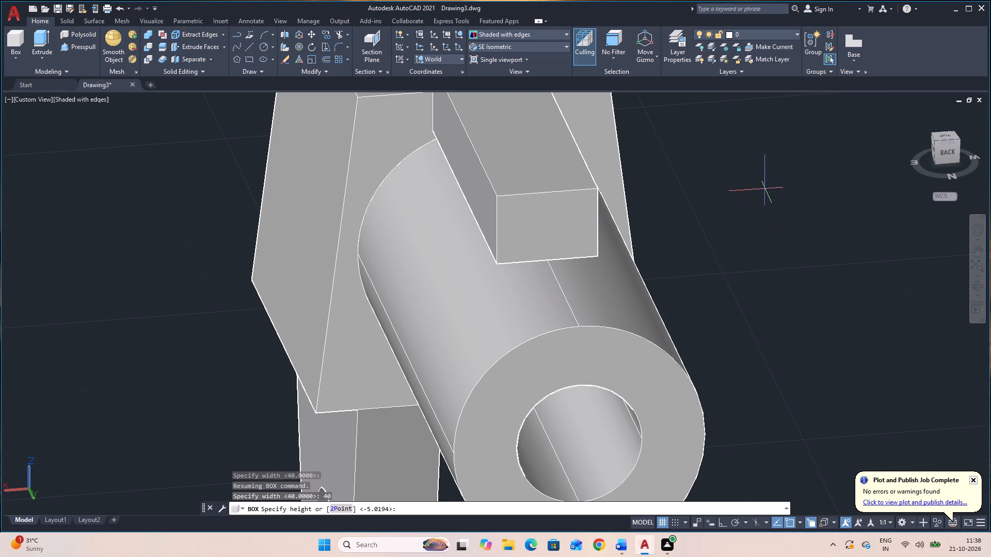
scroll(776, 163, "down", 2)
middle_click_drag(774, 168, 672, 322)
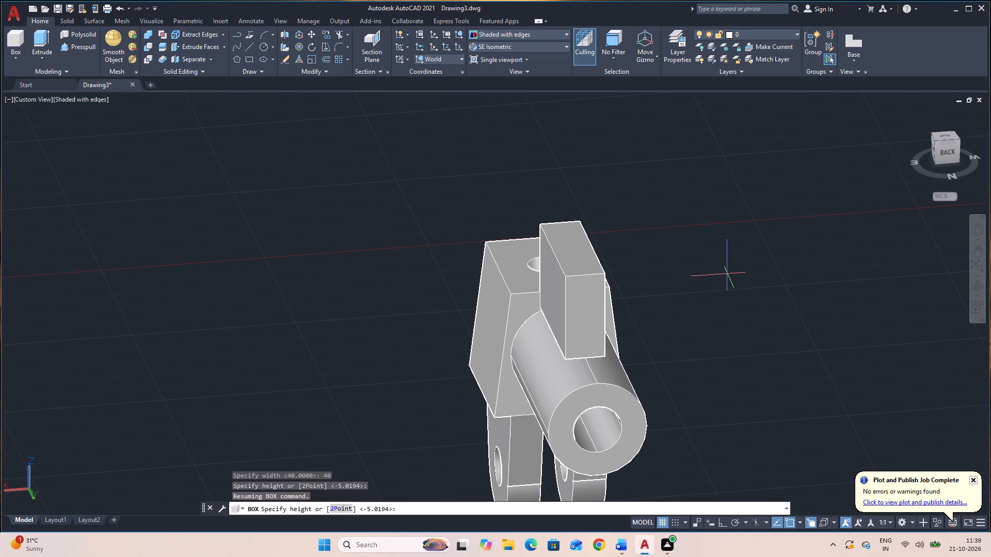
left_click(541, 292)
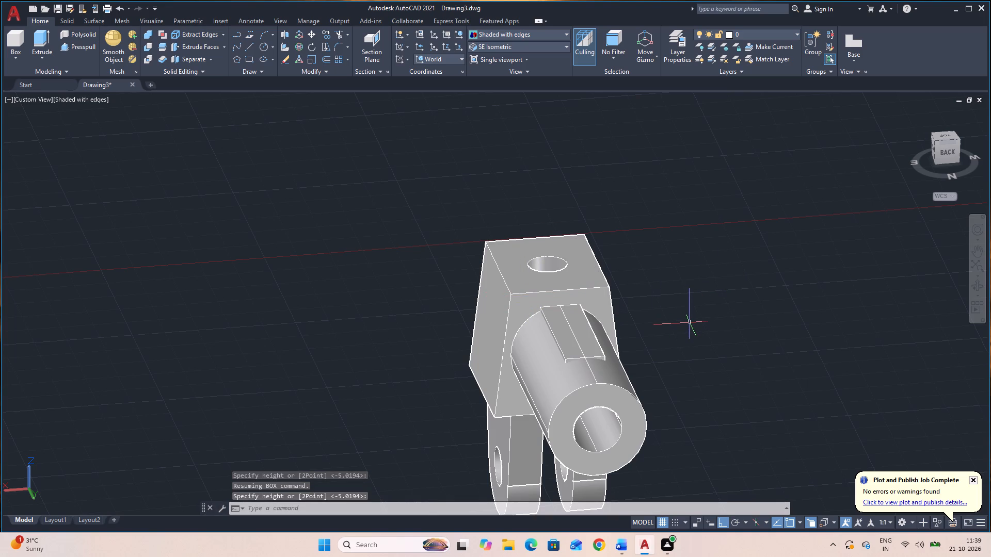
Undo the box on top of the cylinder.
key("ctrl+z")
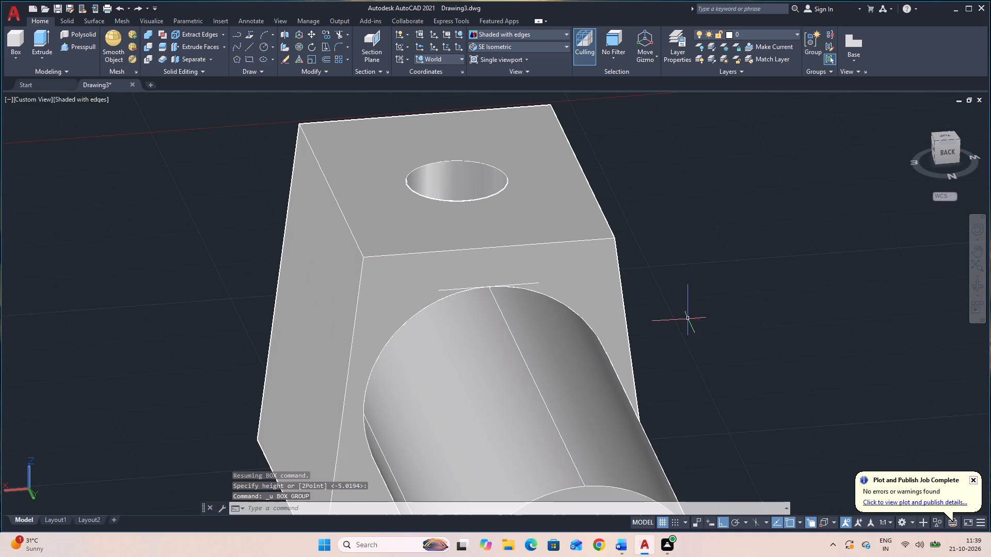
Create a box 12 long and 40 wide along the cylinder's top from the guide lines' positive-X end, with its height reaching the block's top back edge.
left_click(11, 40)
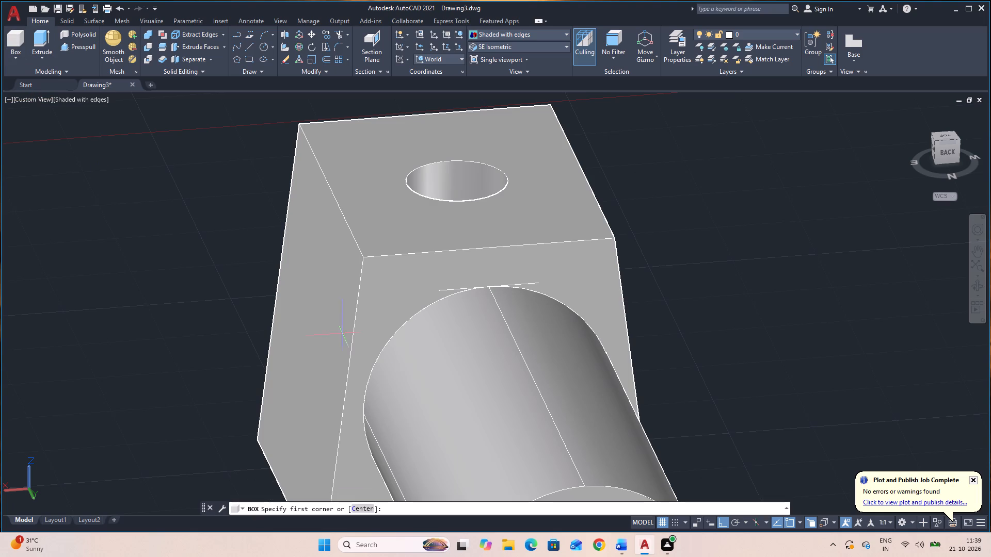
left_click(440, 292)
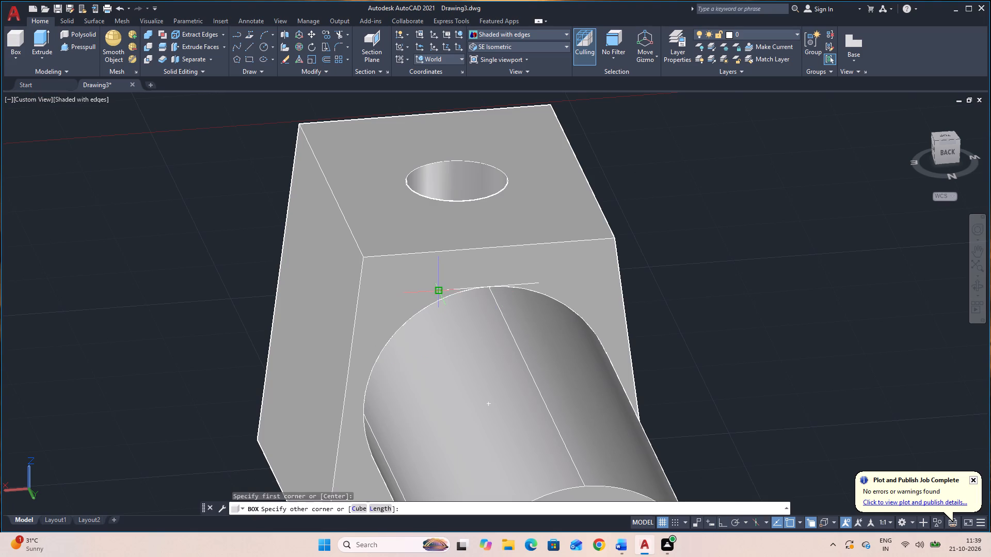
key("l")
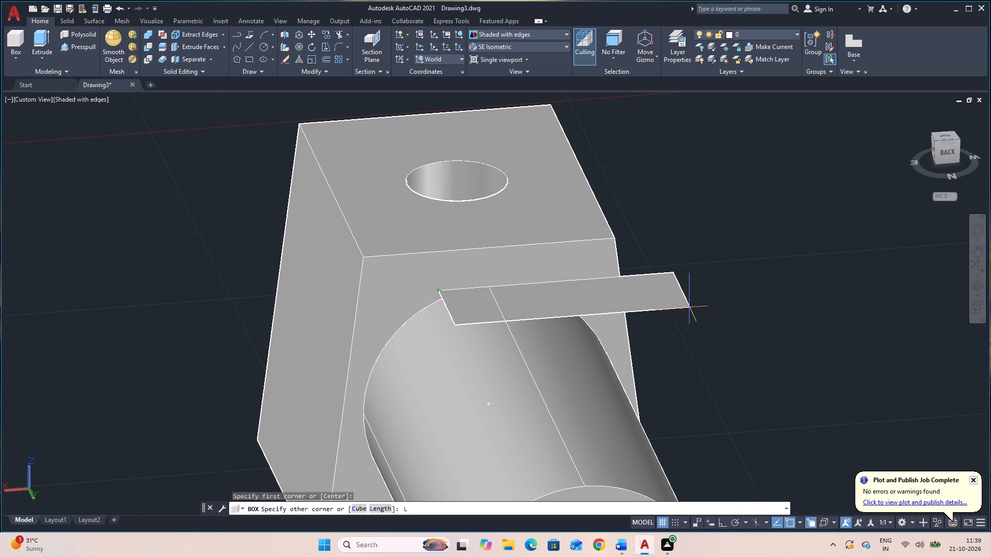
key("Return")
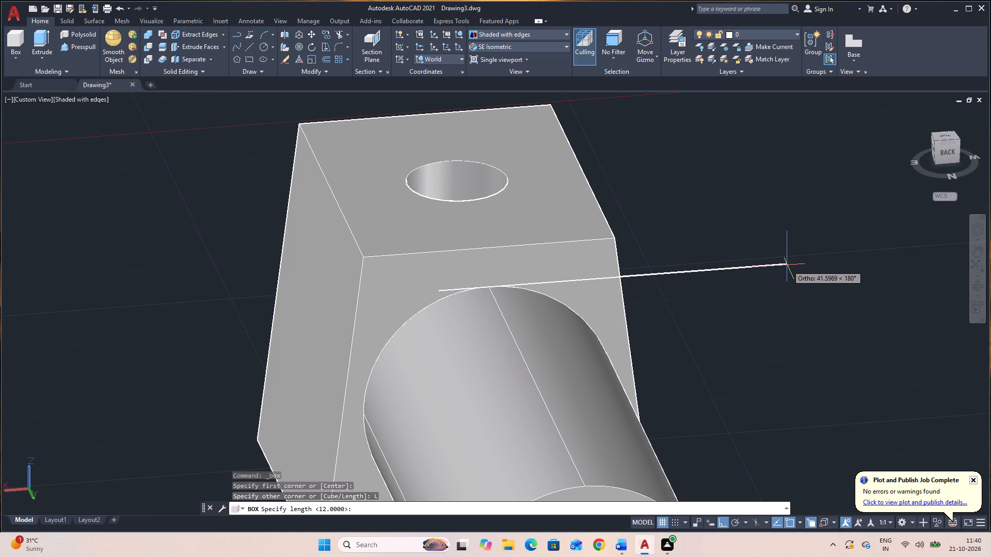
type("12")
key("Return")
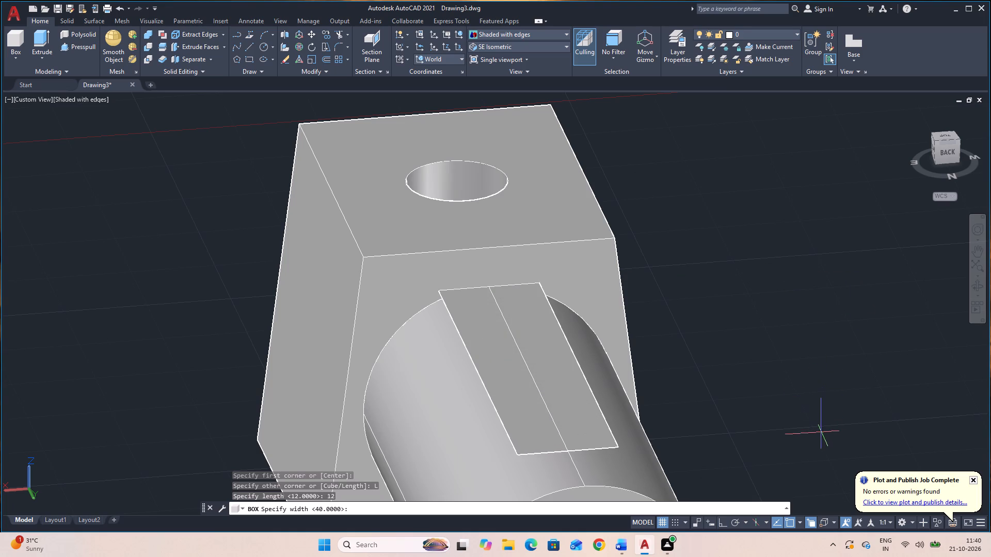
type("40")
key("Return")
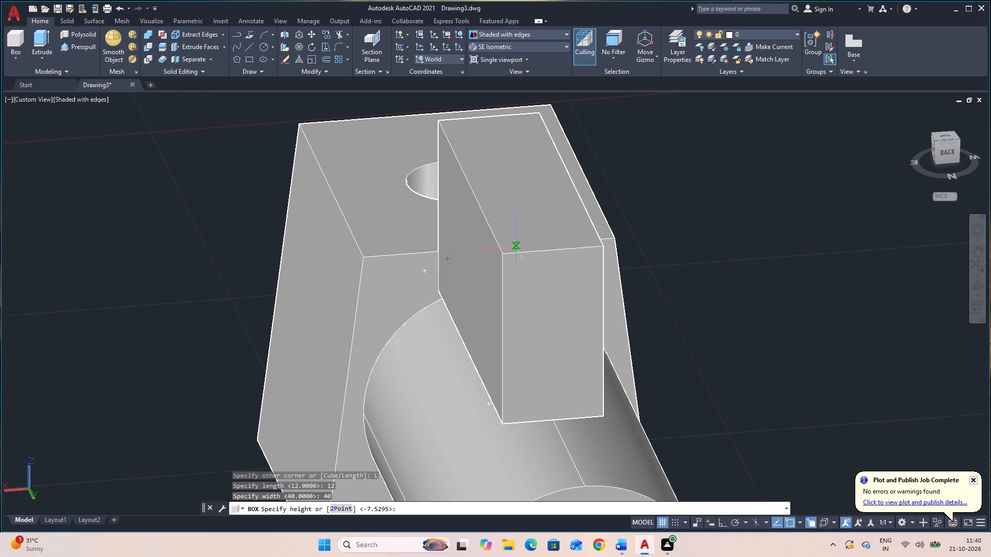
left_click(490, 247)
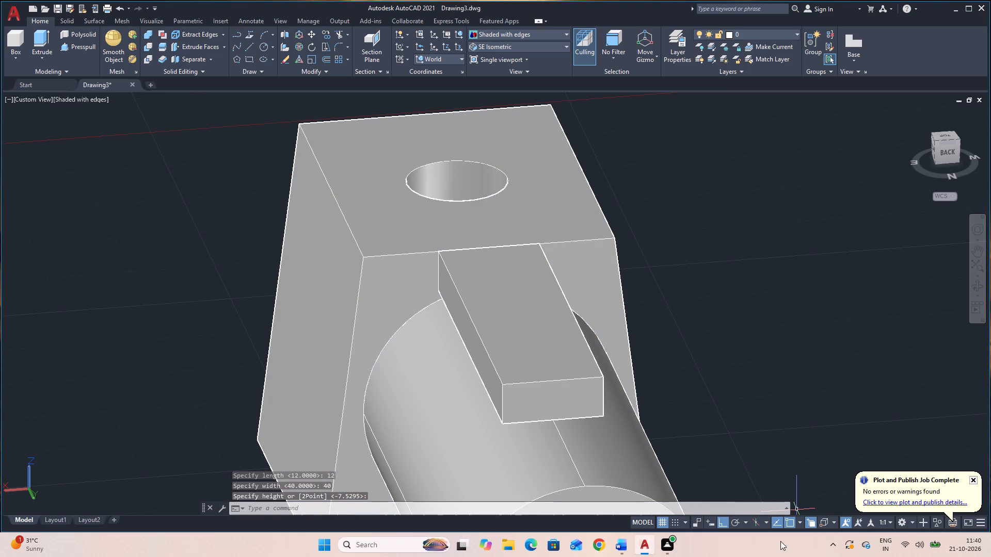
Press/pull the box's top face upward by 24.
left_click(79, 46)
left_click(508, 334)
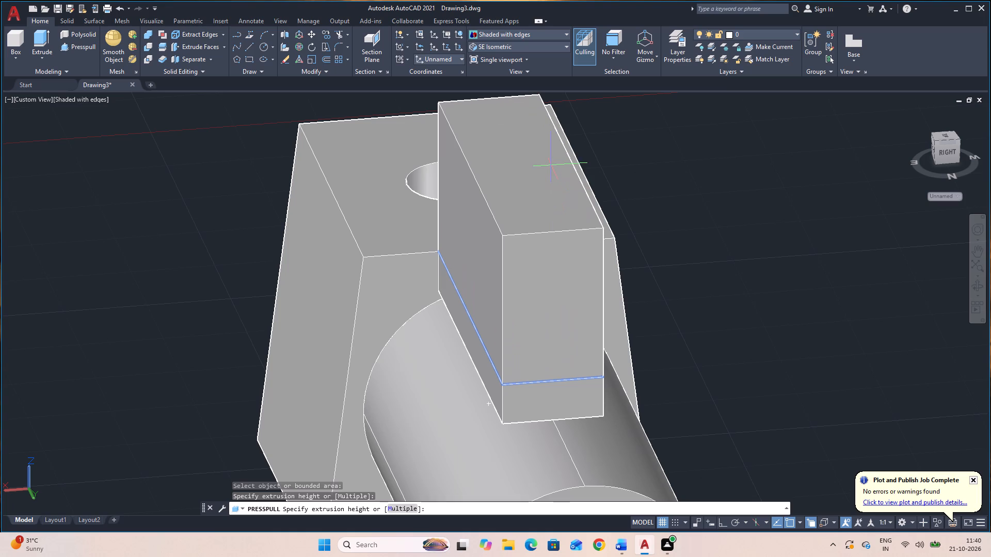
type("24")
key("Return")
Create a cylinder centred on the midpoint of the box's positive-X top edge, radius reaching the edge's end, with its axis 12 in negative X.
scroll(728, 223, "down", 1)
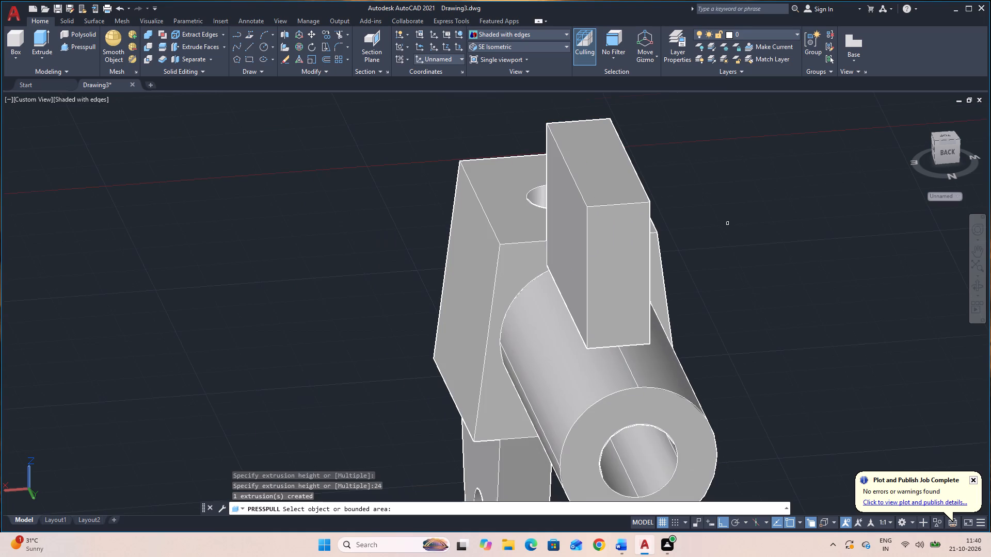
left_click(525, 45)
left_click(514, 127)
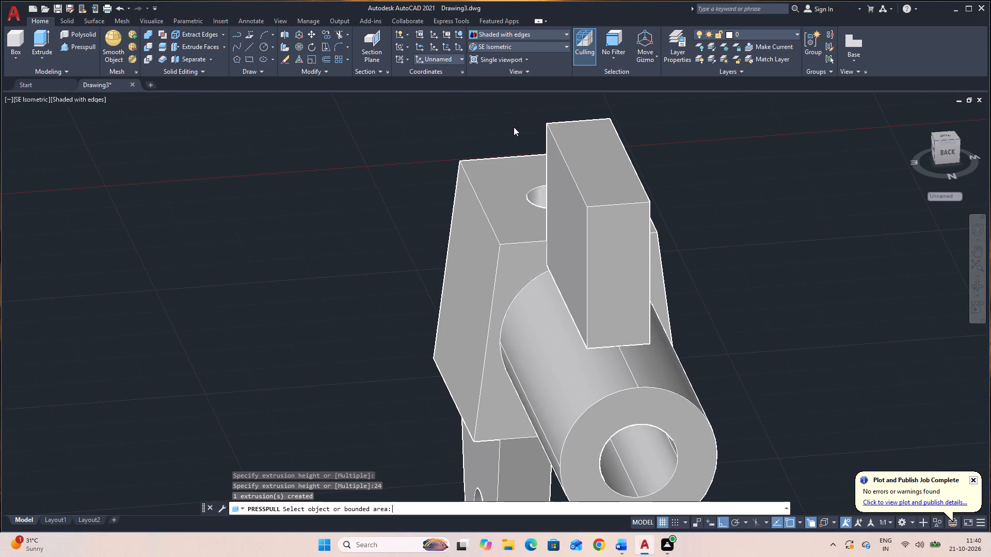
scroll(614, 277, "up", 2)
middle_click_drag(595, 292, 653, 223)
key("Escape")
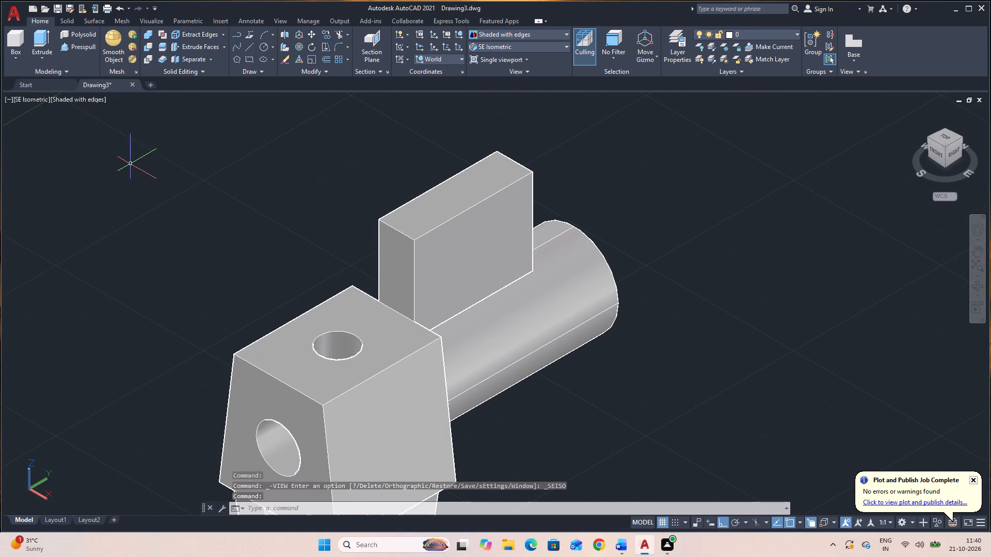
left_click(15, 53)
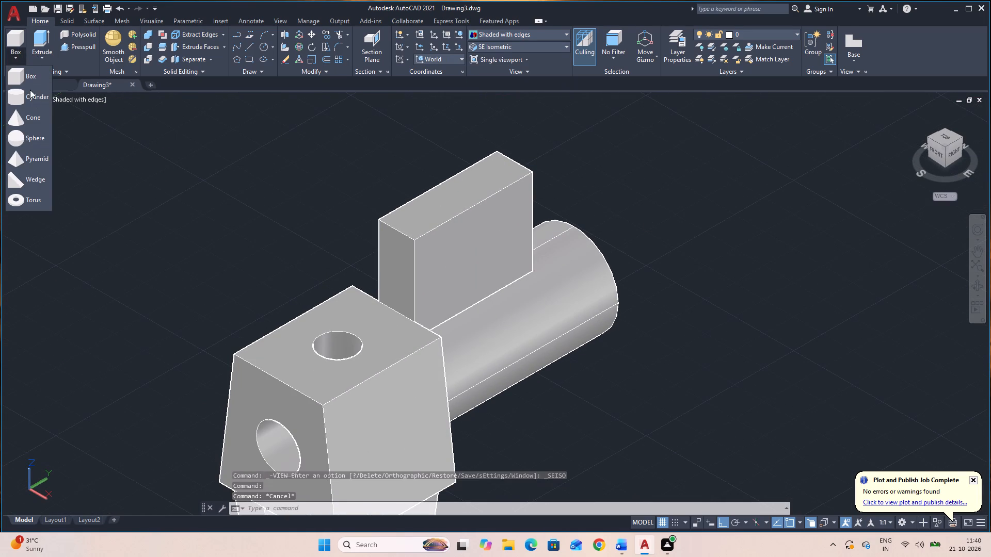
left_click(35, 96)
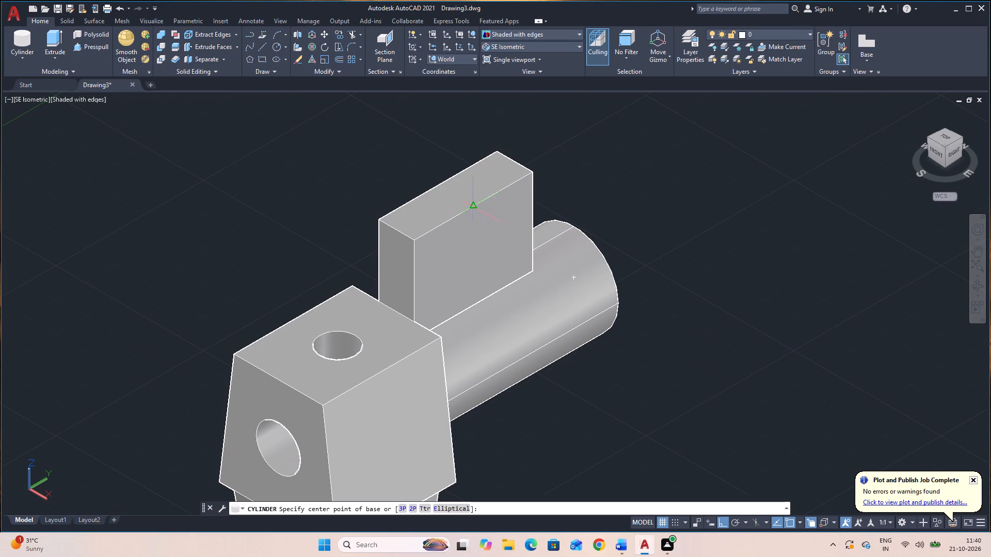
left_click(473, 208)
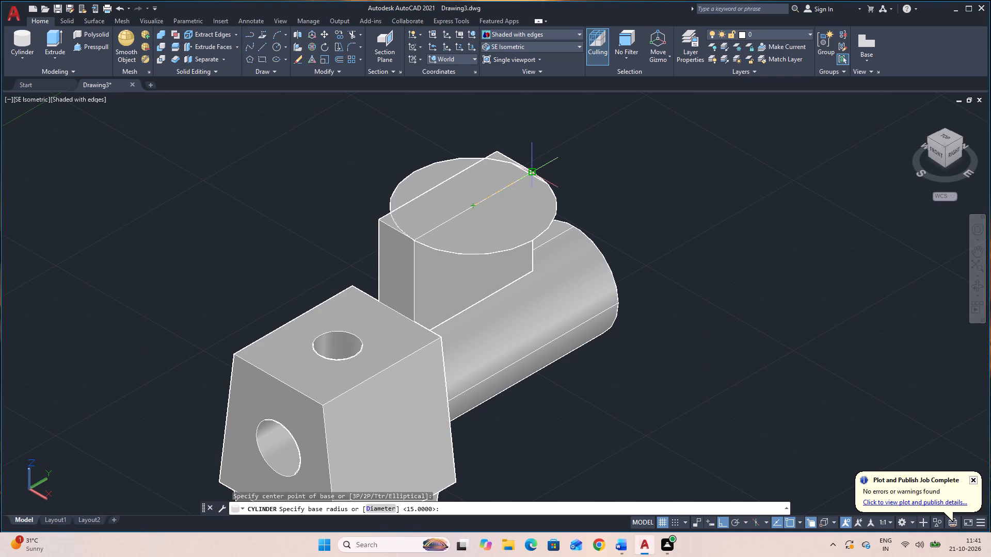
left_click(533, 171)
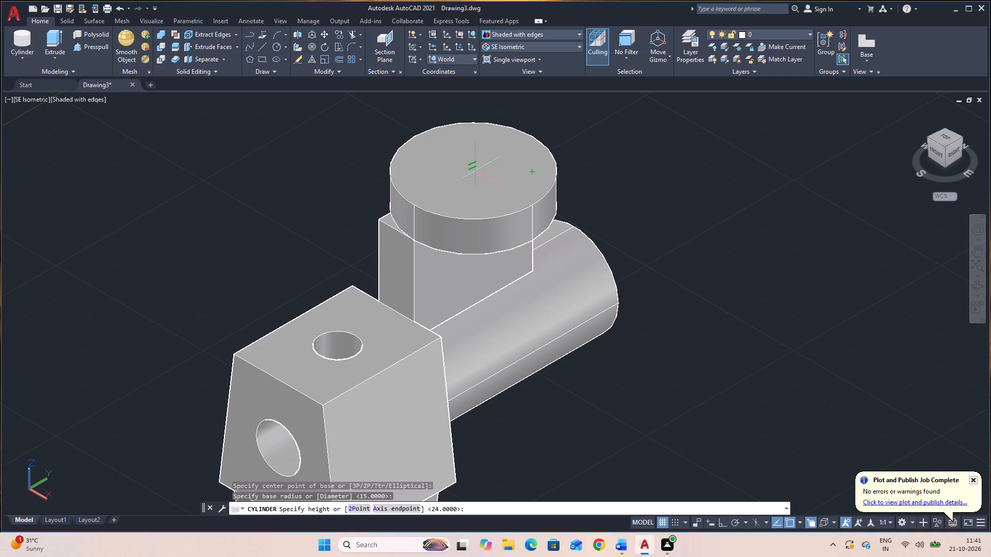
left_click(400, 505)
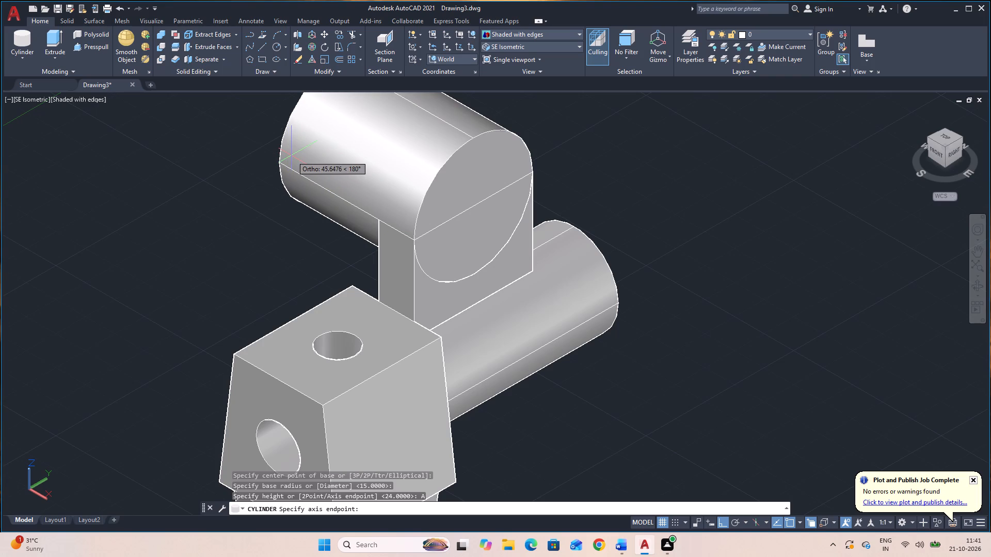
type("12")
key("Return")
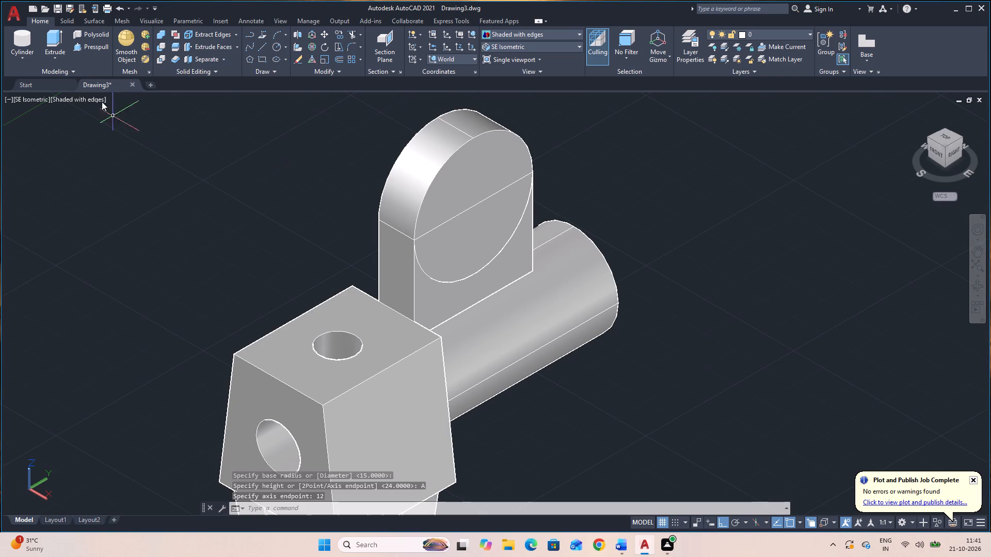
Create a concentric cylinder of radius 8 at the same centre, with its axis endpoint 12 in the negative X direction.
left_click(20, 39)
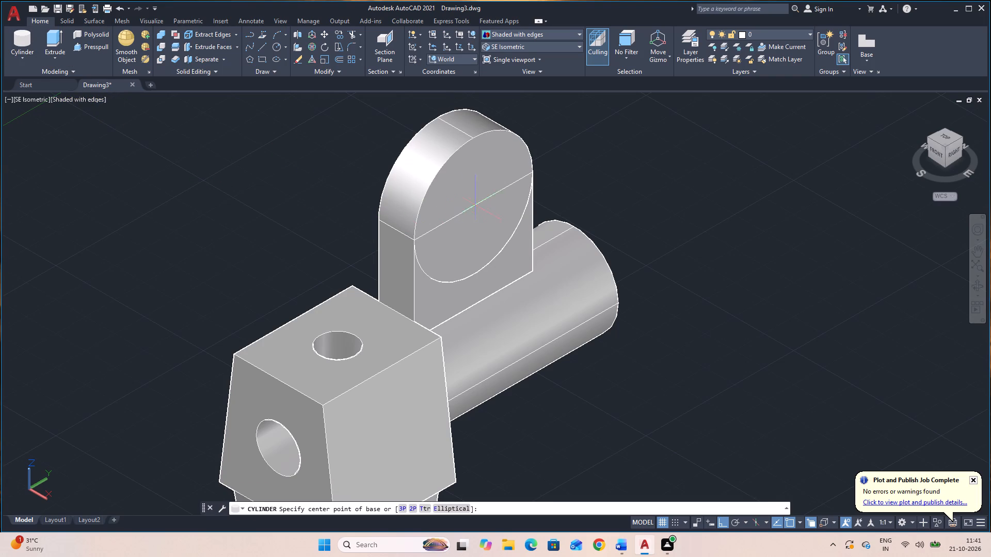
left_click(475, 206)
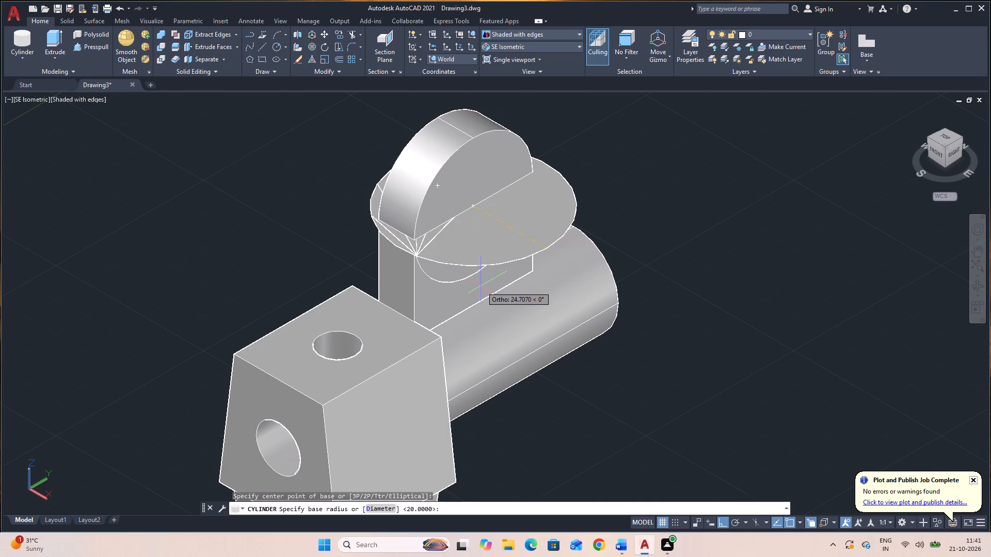
key("8")
key("Return")
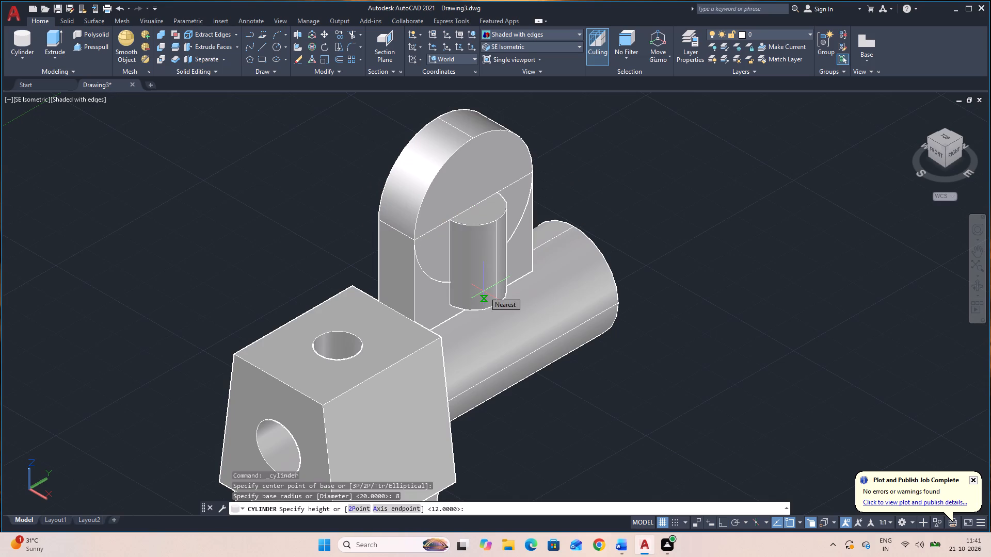
left_click(407, 511)
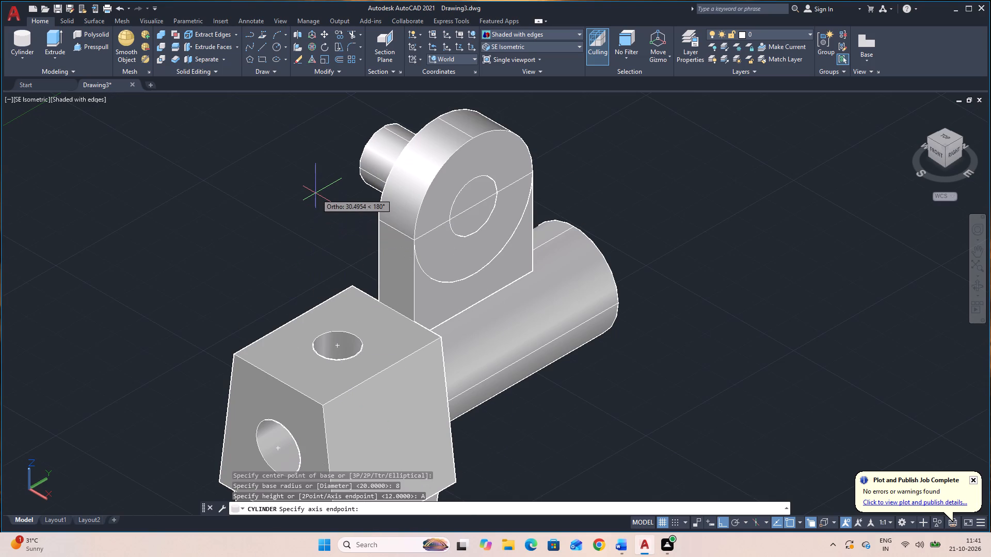
type("12")
key("Return")
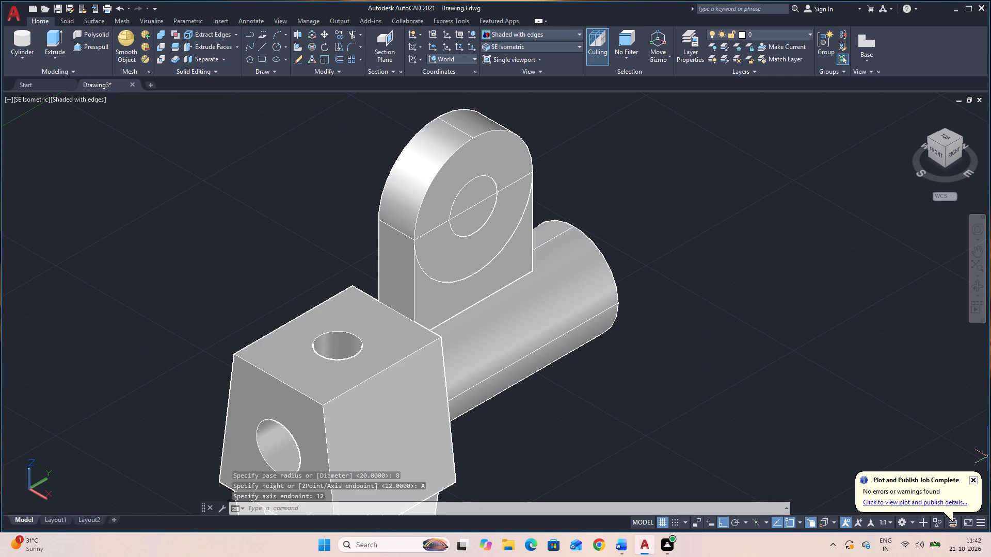
Subtract the radius-8 cylinder from the block, back cylinder, upright box and its rounded top cylinder, selected together as one body.
key("s")
key("u")
key("space")
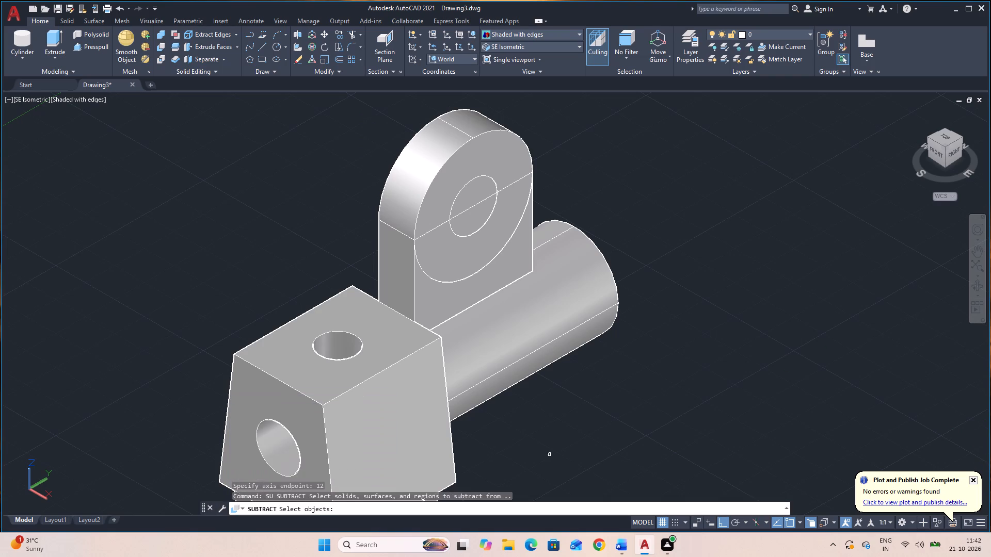
left_click(415, 414)
left_click(488, 364)
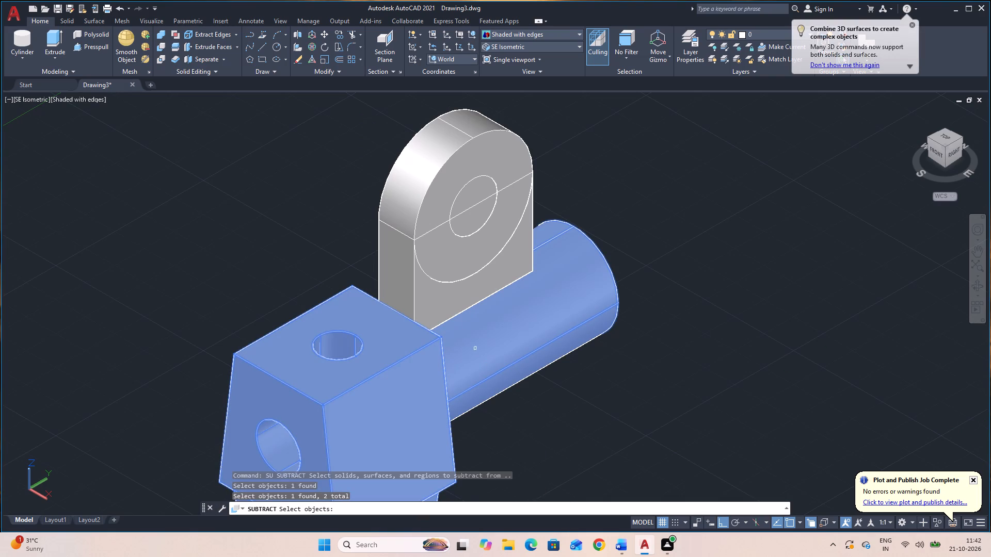
left_click(444, 306)
left_click(412, 181)
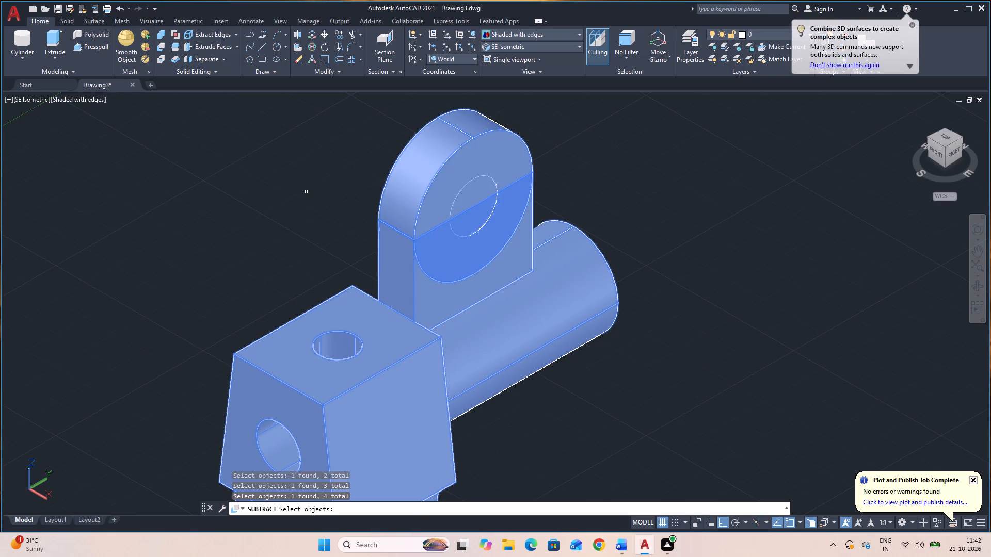
key("space")
left_click(465, 204)
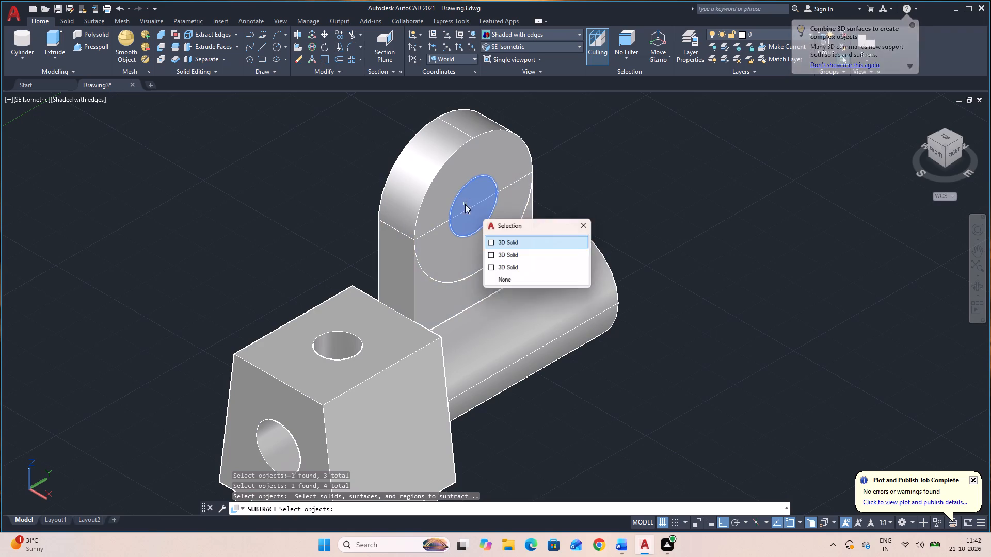
key("space")
key("space")
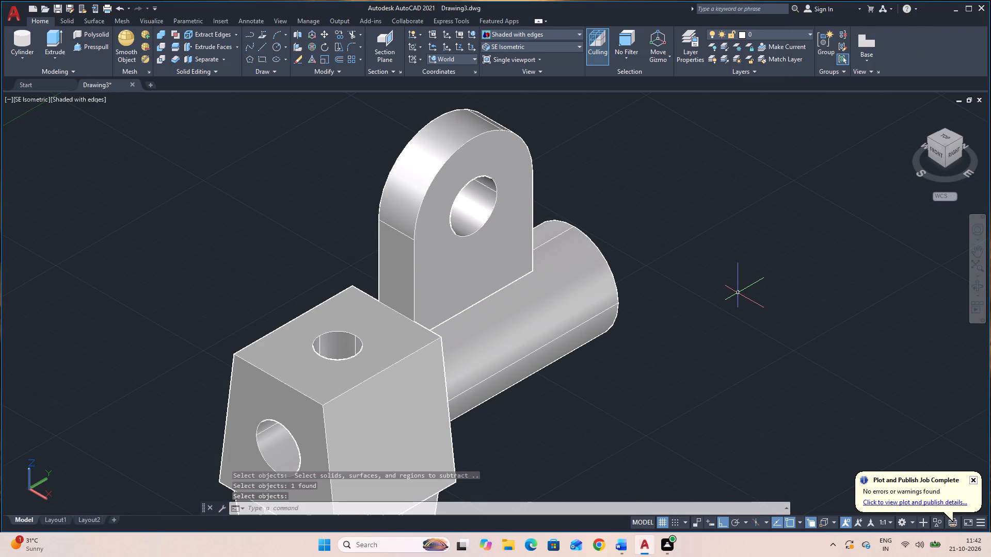
Orbit around the part to examine the upright lug, its hole and where its base meets the back cylinder.
left_click(973, 286)
left_click_drag(674, 378, 582, 276)
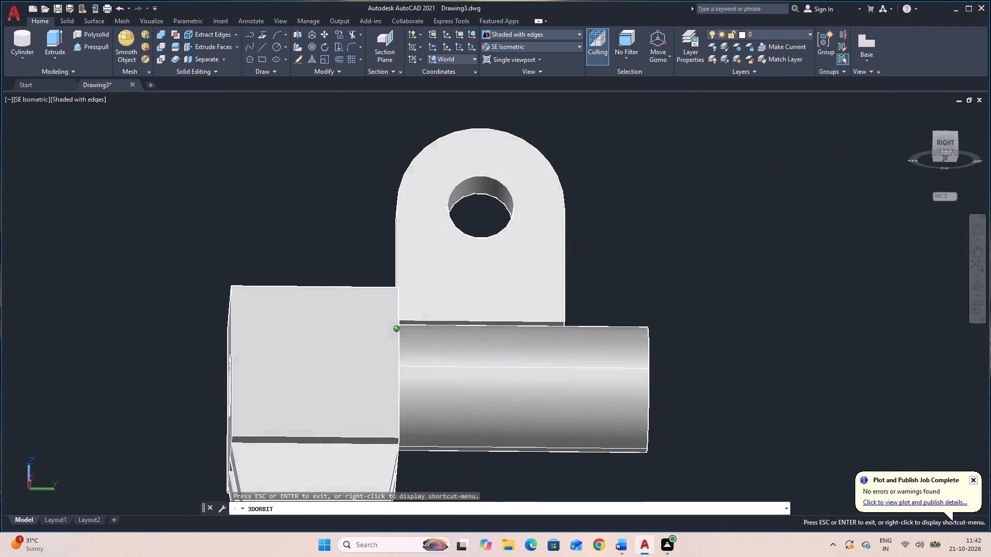
left_click_drag(582, 276, 398, 308)
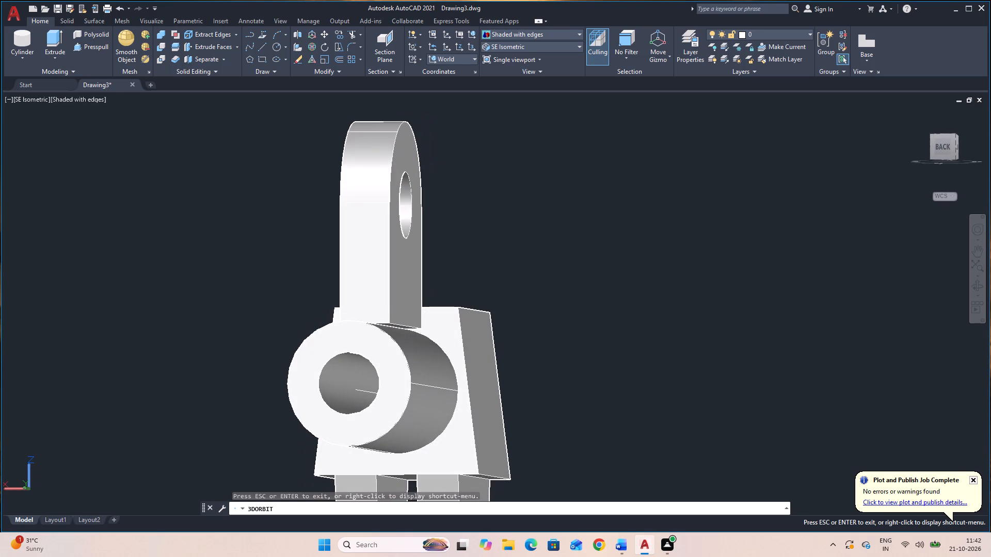
left_click_drag(600, 323, 575, 297)
left_click_drag(587, 228, 593, 269)
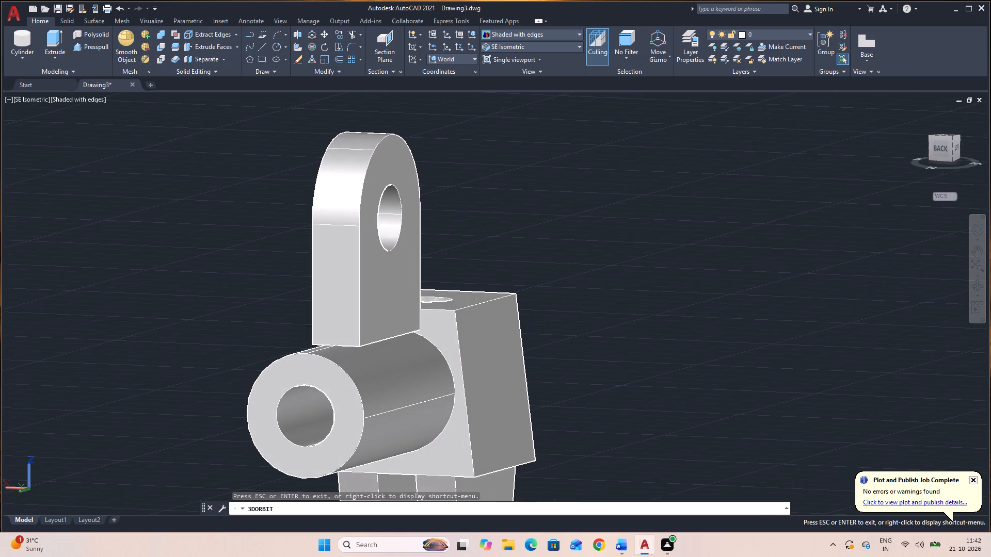
left_click(590, 255)
left_click_drag(611, 273, 736, 248)
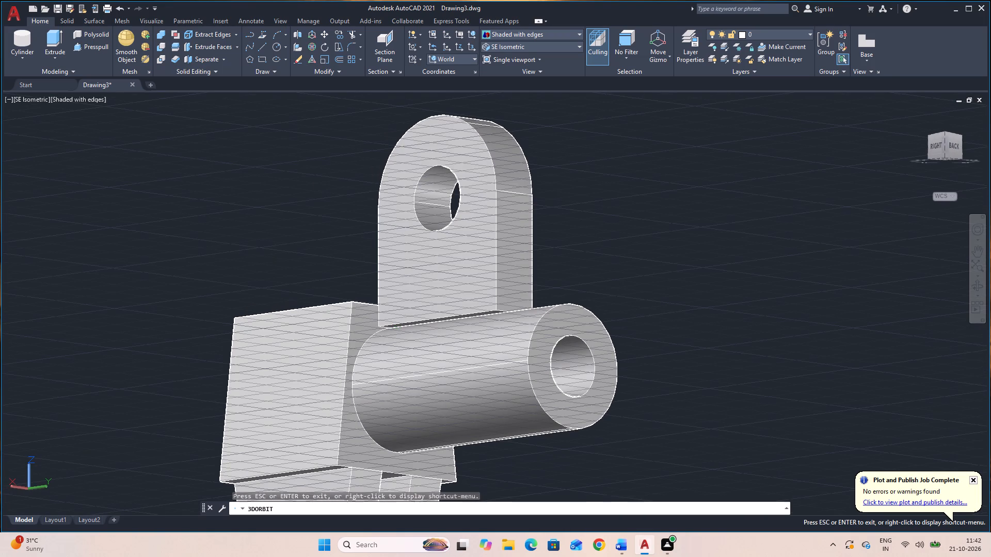
key("Escape")
Presspull the exposed underside strip on one side of the upright lug's base down into the back cylinder.
left_click(90, 47)
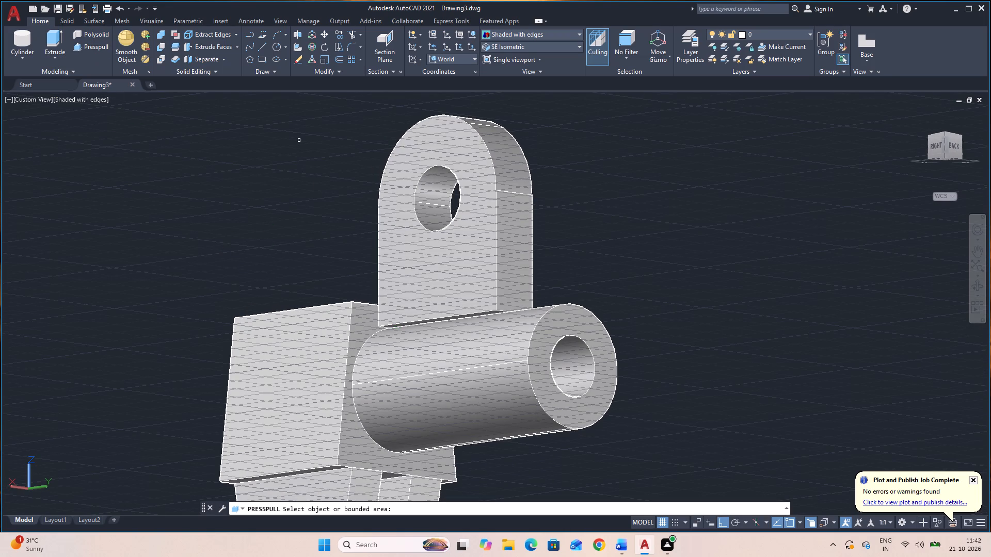
scroll(475, 341, "up", 4)
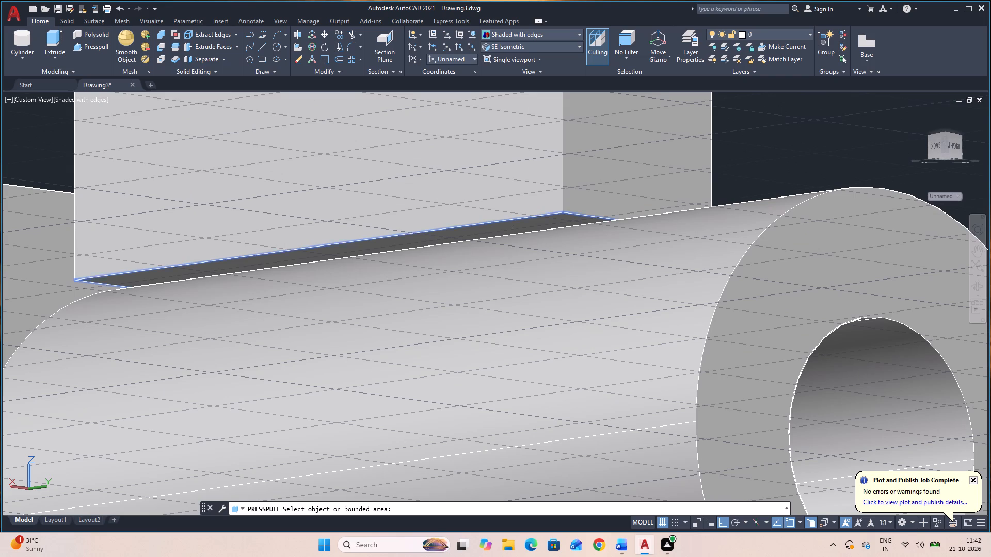
left_click(515, 226)
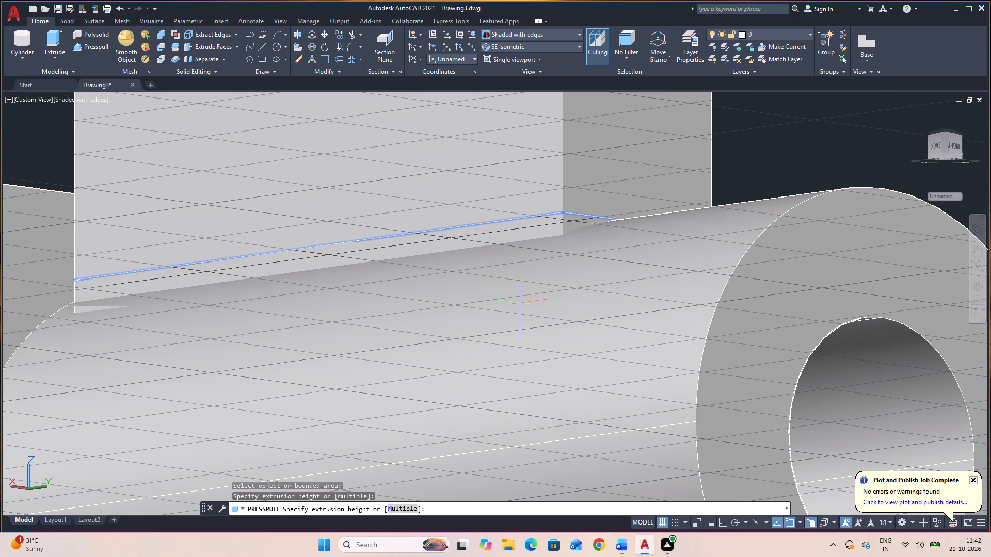
left_click(521, 304)
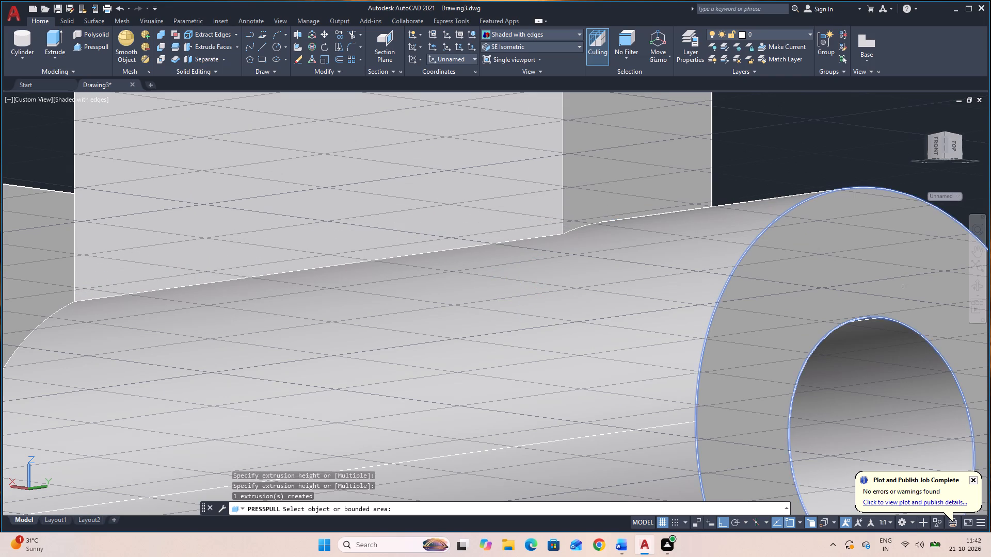
Presspull the matching underside strip on the opposite side of the upright lug's base down into the back cylinder.
left_click(978, 290)
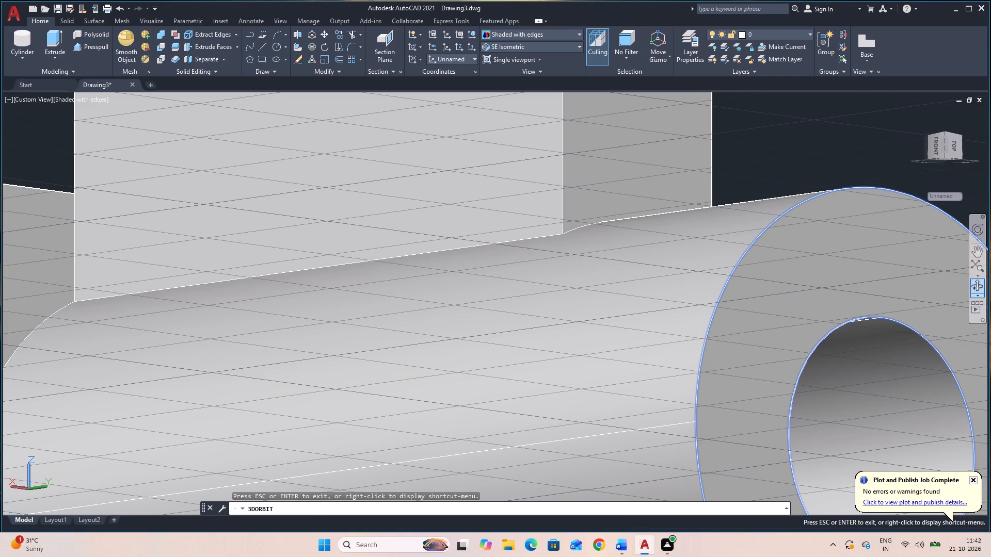
left_click_drag(910, 322, 801, 329)
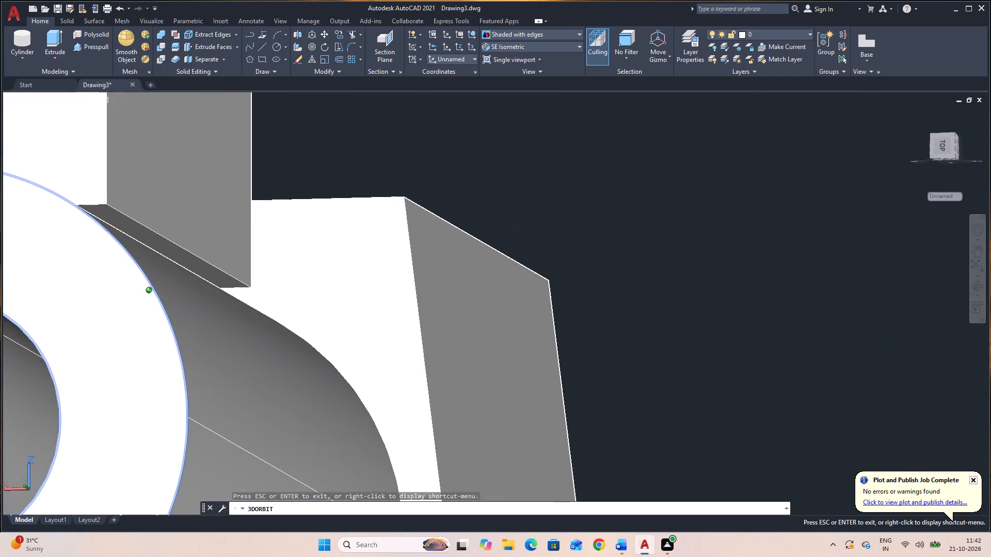
left_click_drag(801, 329, 800, 331)
left_click(216, 321)
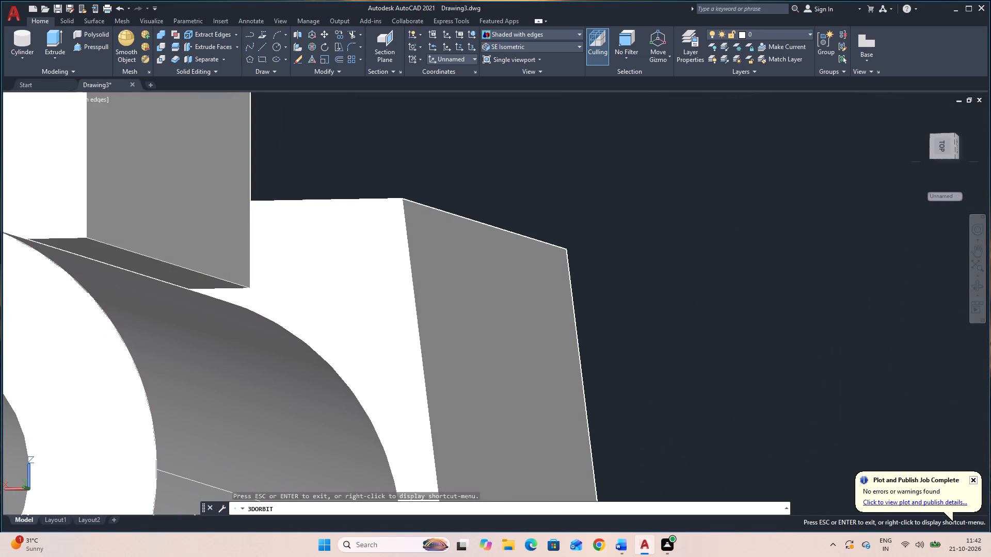
middle_click_drag(213, 322, 302, 336)
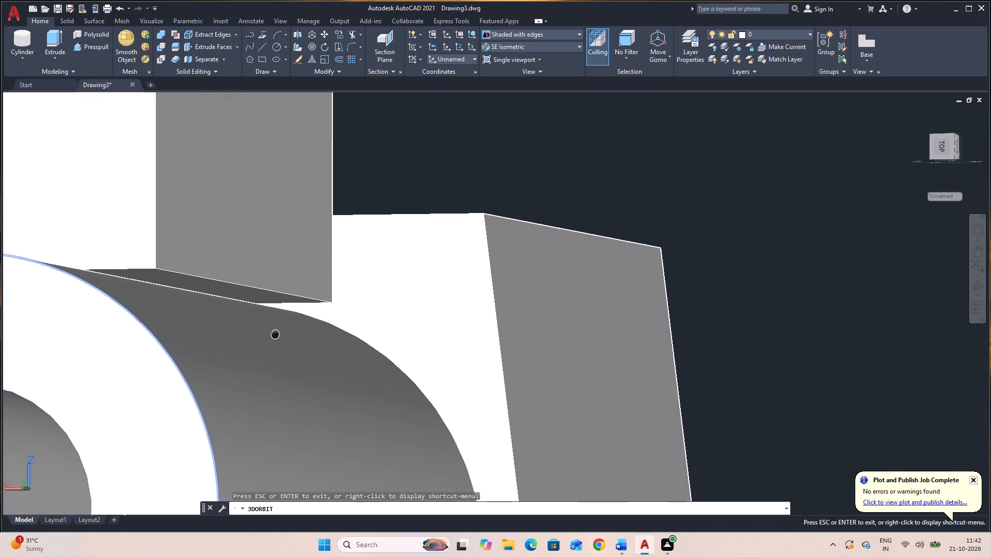
middle_click_drag(302, 336, 343, 337)
key("Escape")
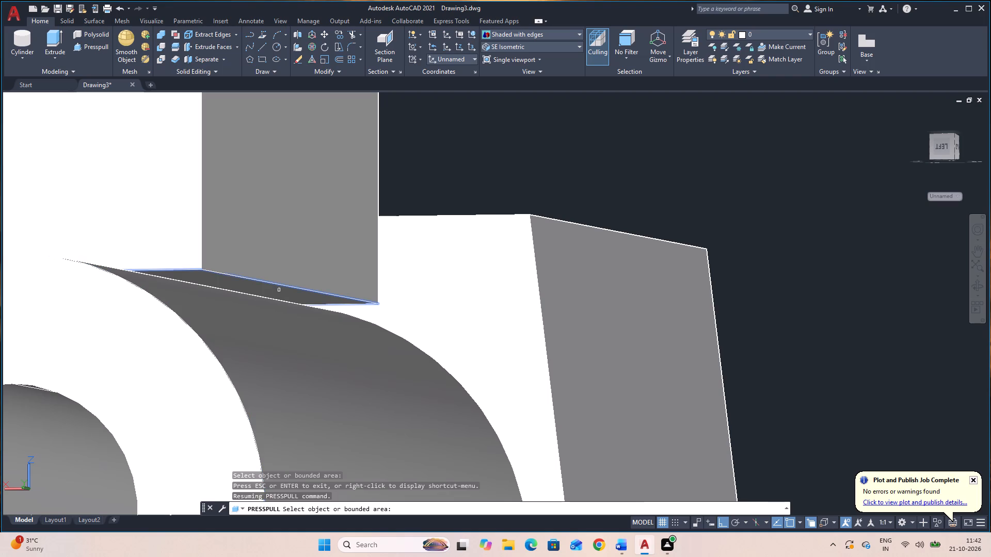
left_click(280, 290)
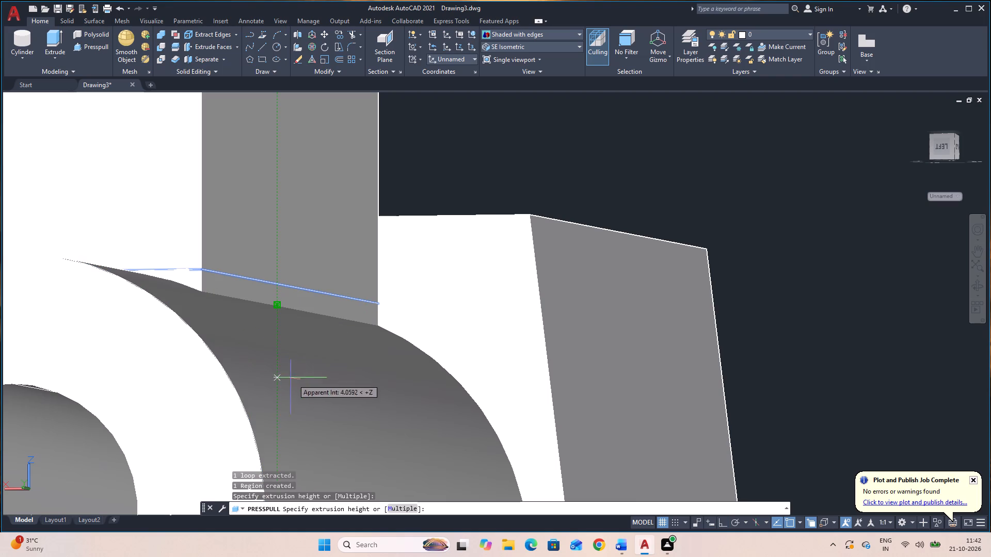
left_click(214, 341)
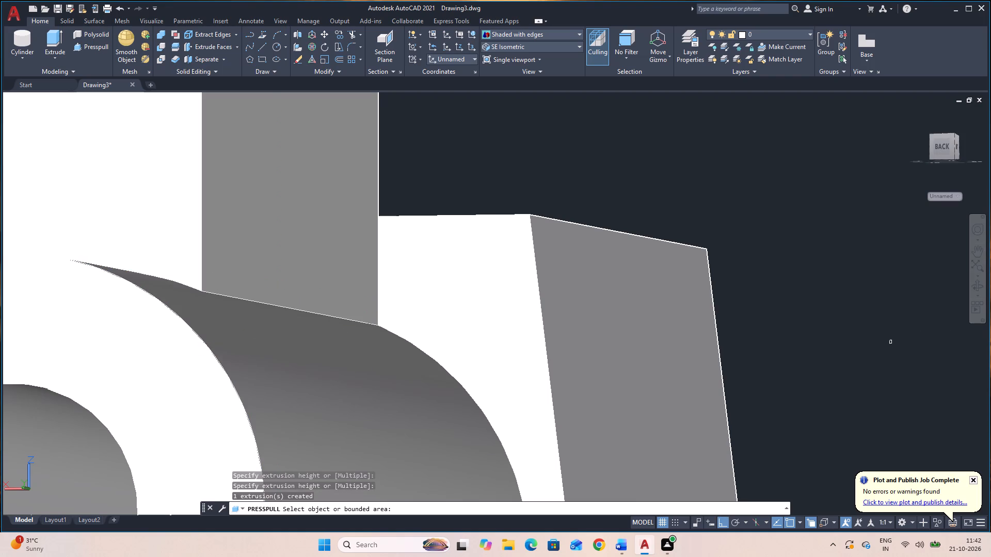
key("Escape")
Orbit around the lug base to examine both joints with the back cylinder, then restore the SE Isometric view.
scroll(889, 321, "down", 3)
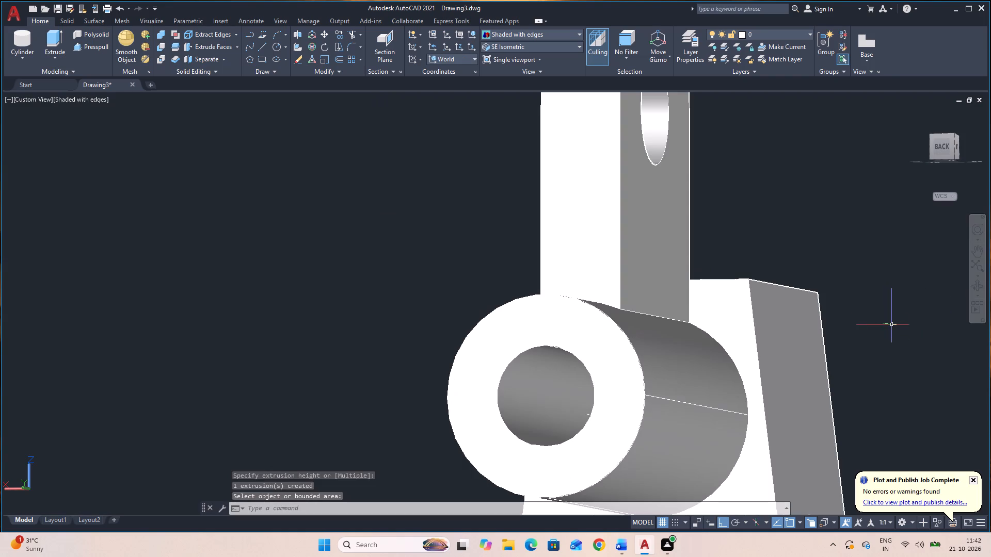
left_click(976, 284)
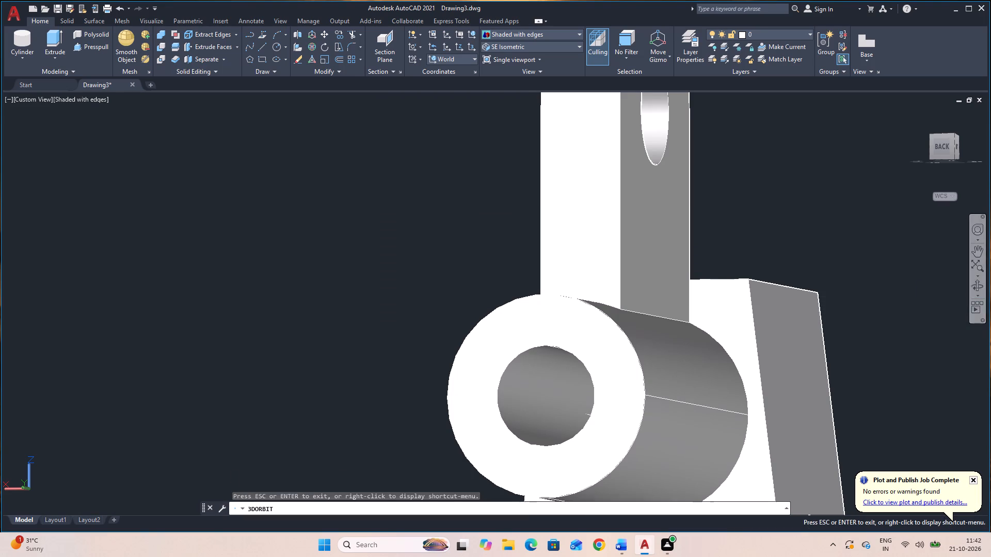
left_click_drag(865, 365, 946, 411)
left_click_drag(897, 416, 908, 396)
middle_click_drag(914, 394, 726, 378)
key("Escape")
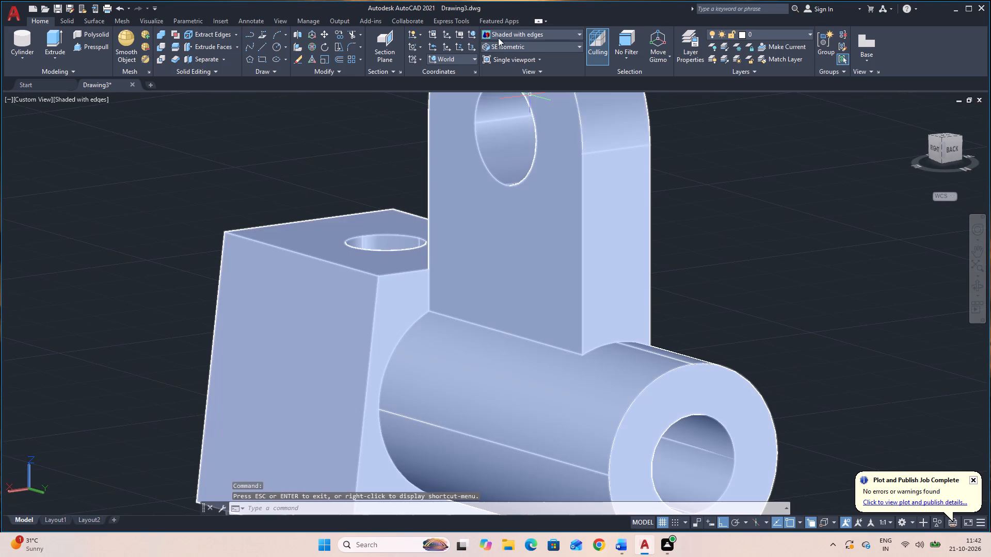
left_click(511, 46)
left_click(534, 129)
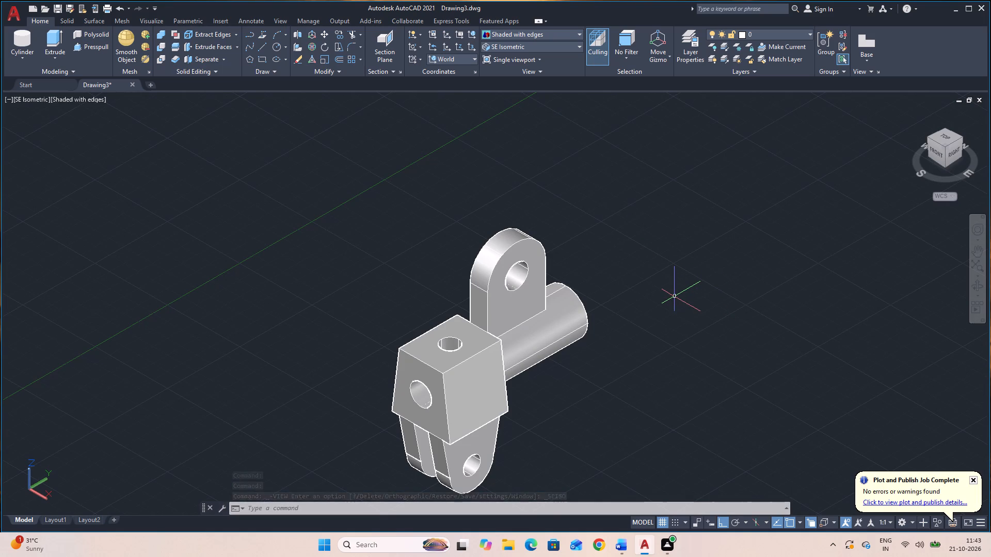
Draw a line from the upright lug's hole centre to the midpoint of its rounded top edge, continuing 70 in positive Y.
type("L")
key("space")
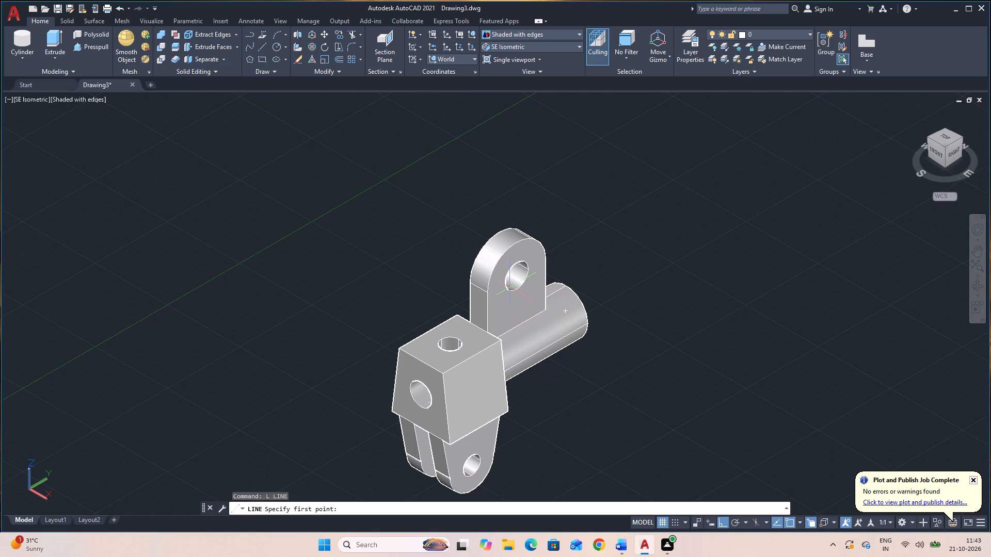
left_click(519, 274)
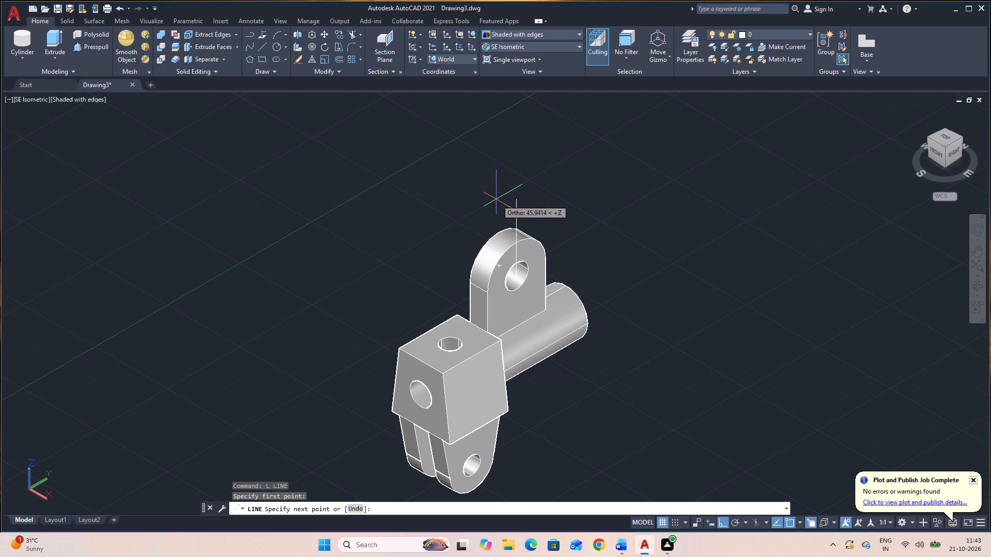
left_click(516, 242)
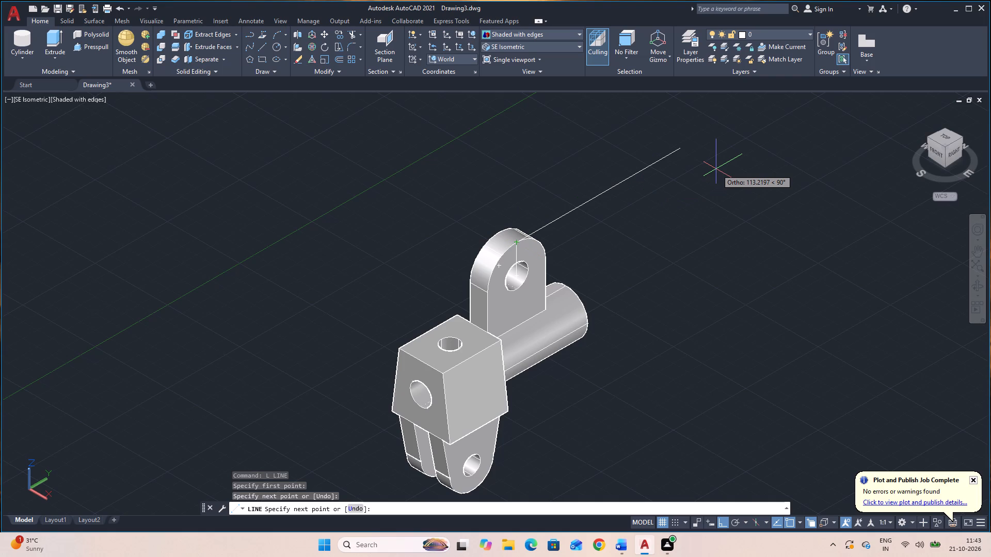
type("70")
key("Return")
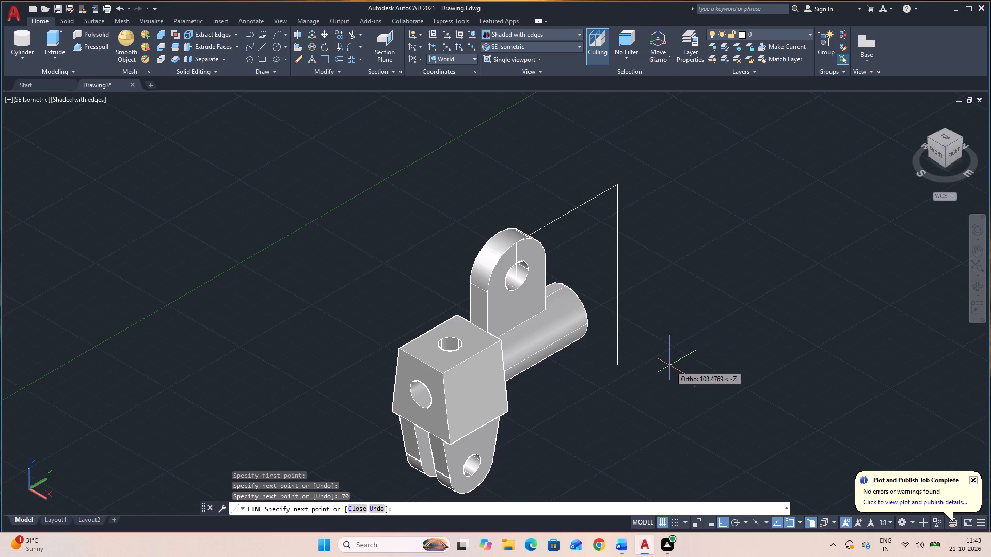
key("Escape")
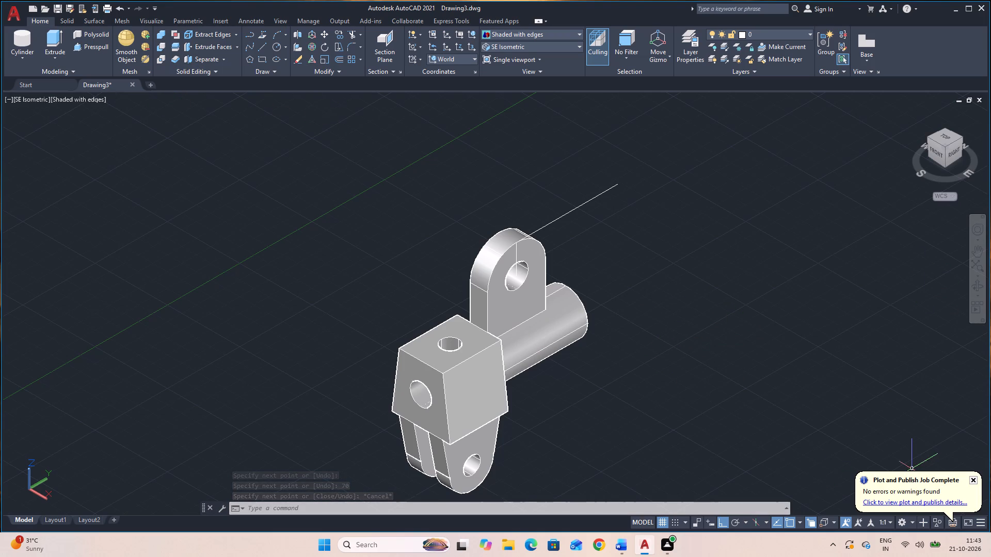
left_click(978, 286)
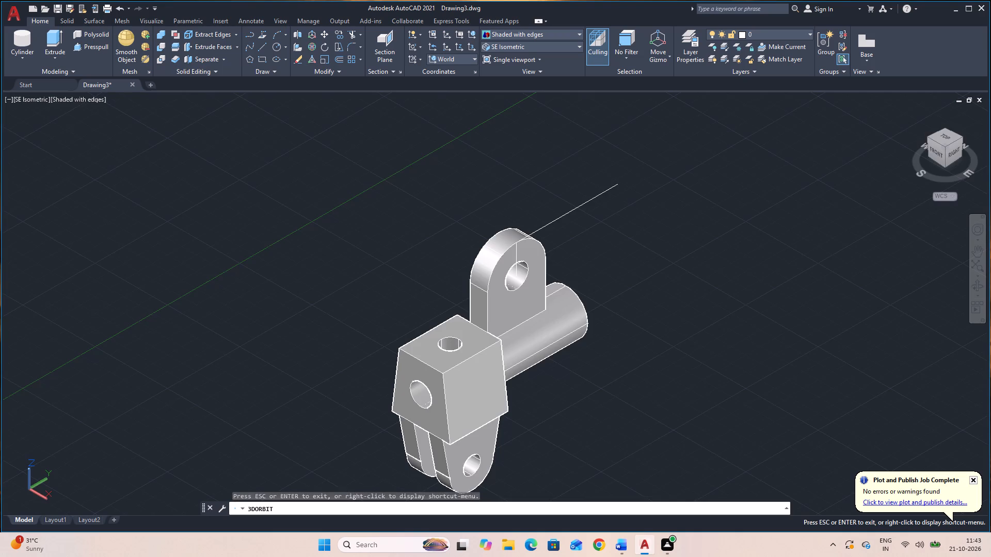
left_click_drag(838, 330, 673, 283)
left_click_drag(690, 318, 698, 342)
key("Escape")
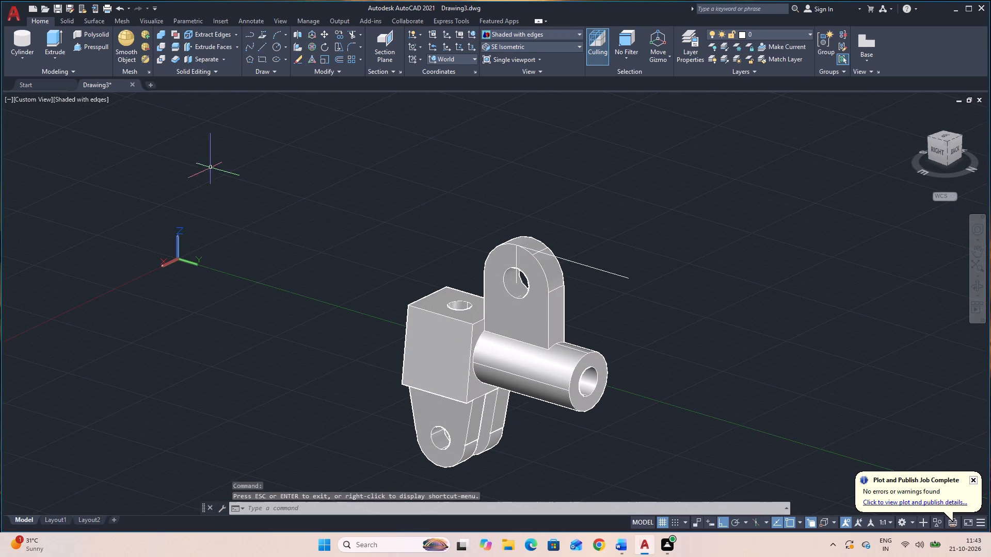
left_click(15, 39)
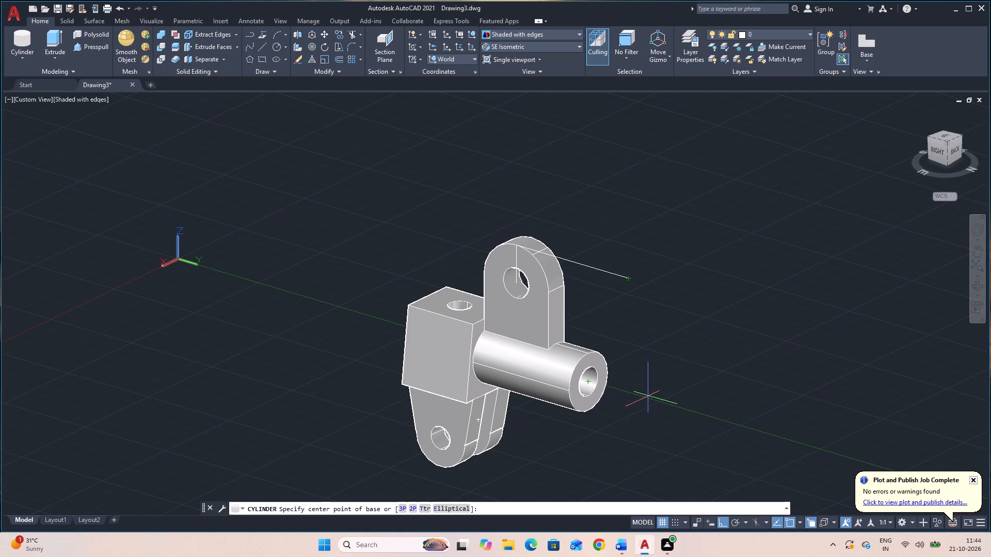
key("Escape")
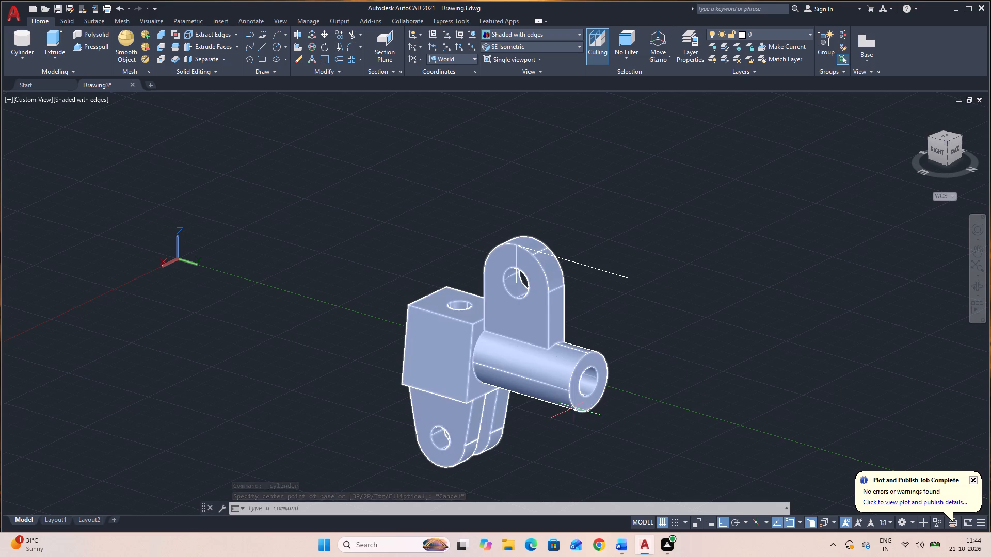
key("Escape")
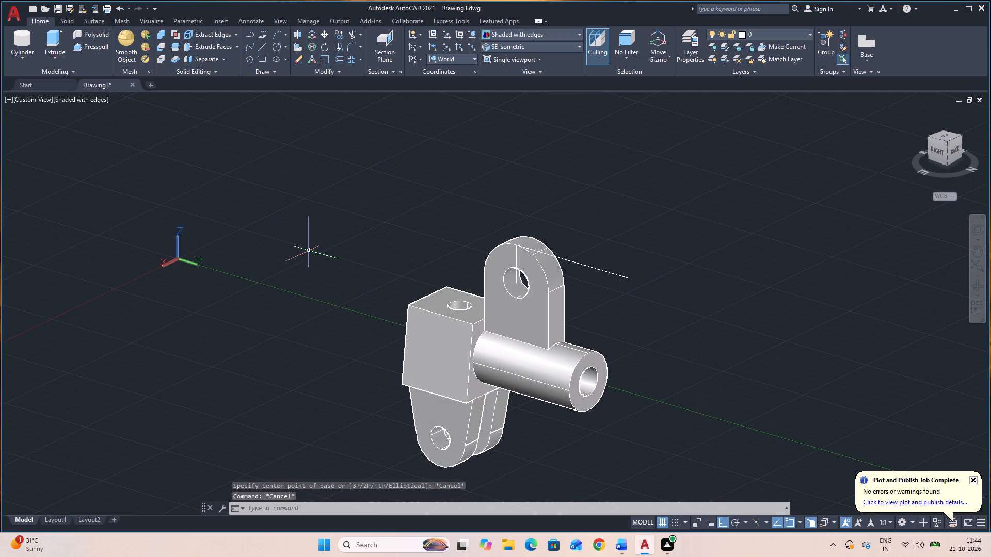
Create a vertical cylinder of radius 30 and height 50, its base centre 30 in positive Y from the back cylinder's end-face centre.
left_click(21, 32)
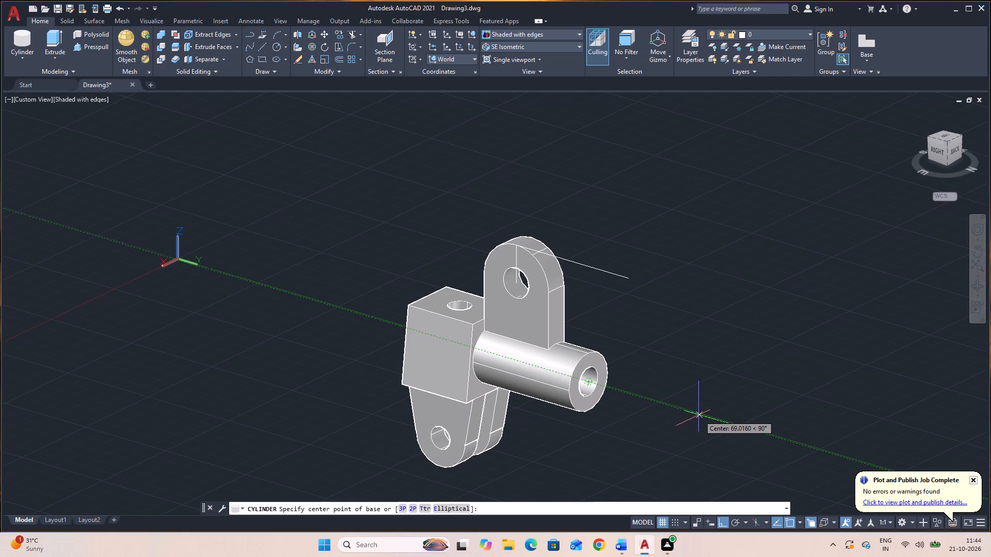
type("30")
key("Return")
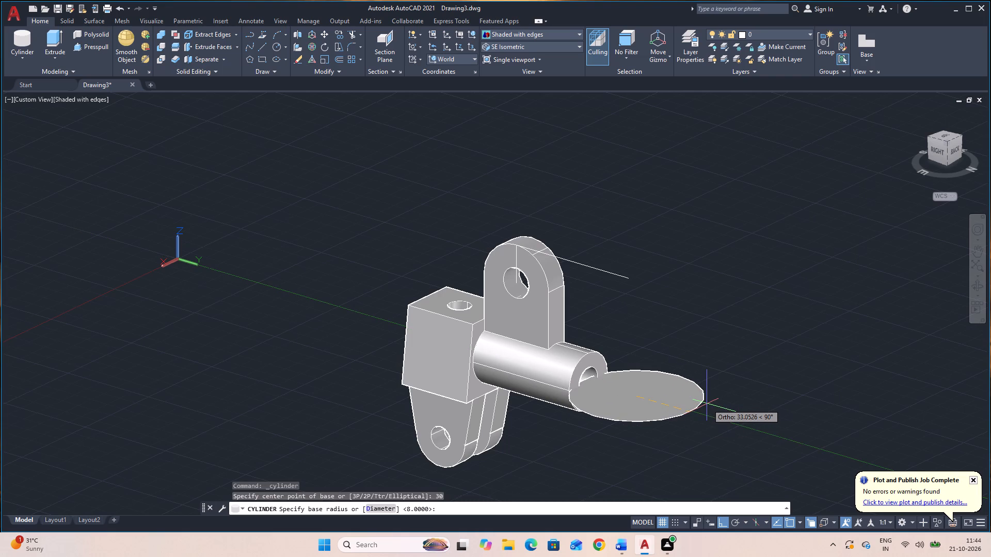
type("30")
key("Return")
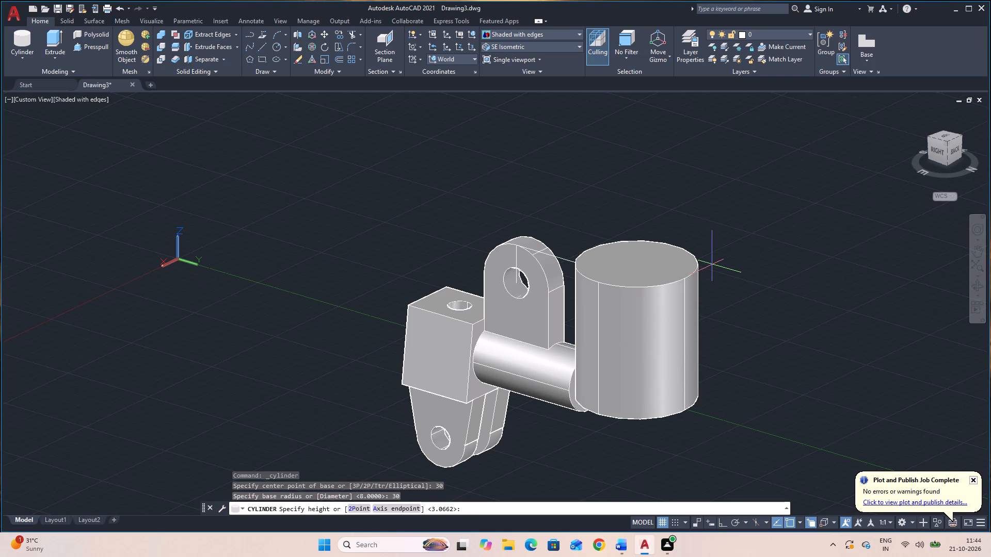
type("50")
key("Return")
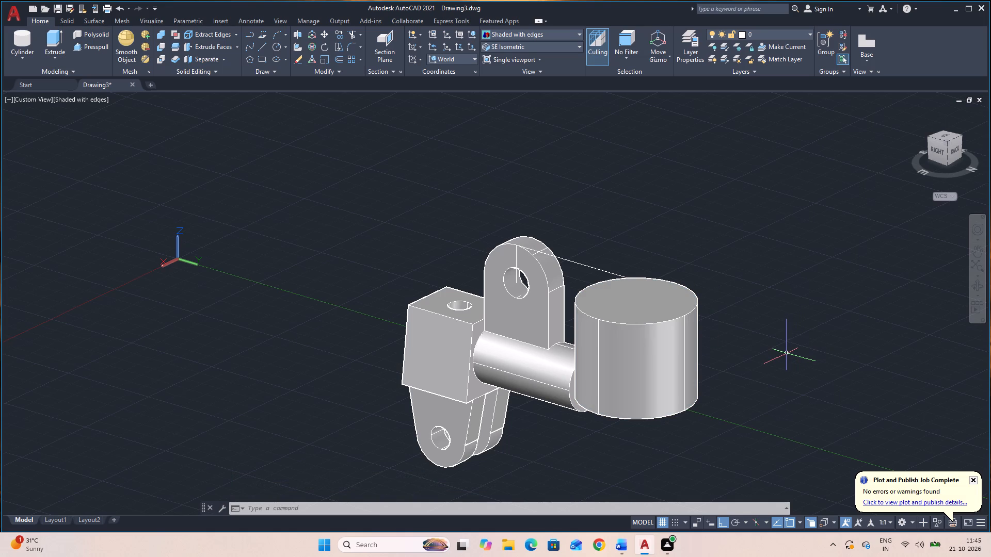
Create a concentric cylinder of radius 15 and height 50 upward from the centre of the large vertical cylinder's top face.
left_click(20, 40)
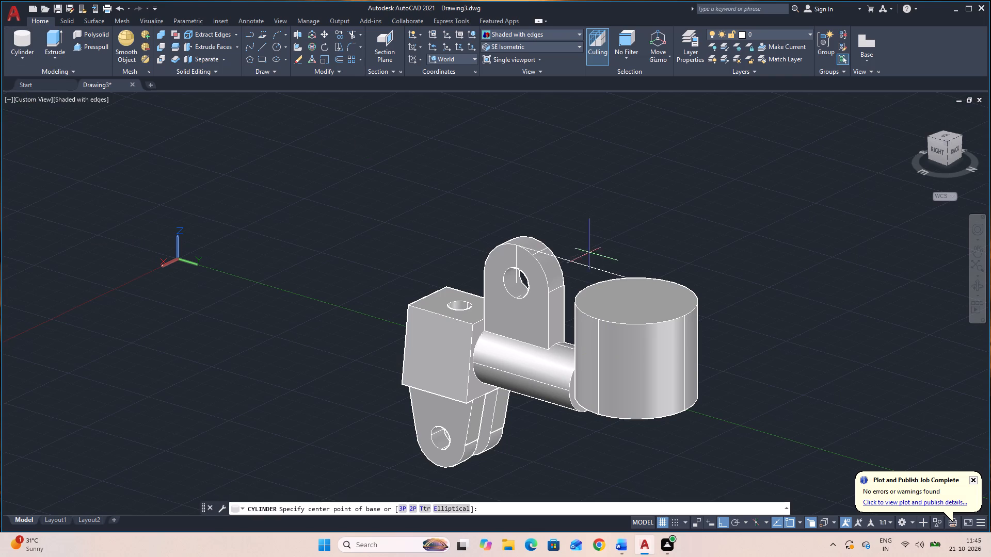
left_click(639, 302)
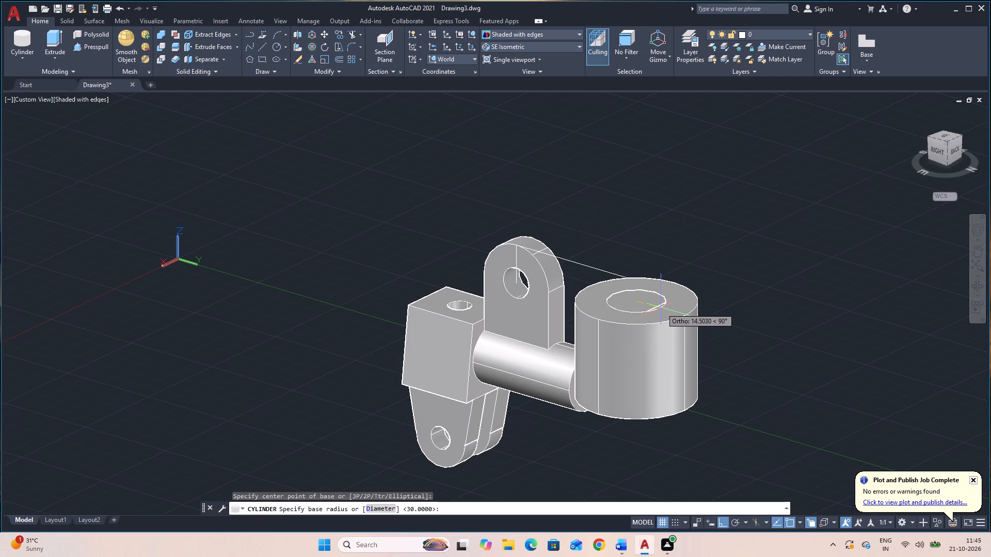
type("15")
key("Return")
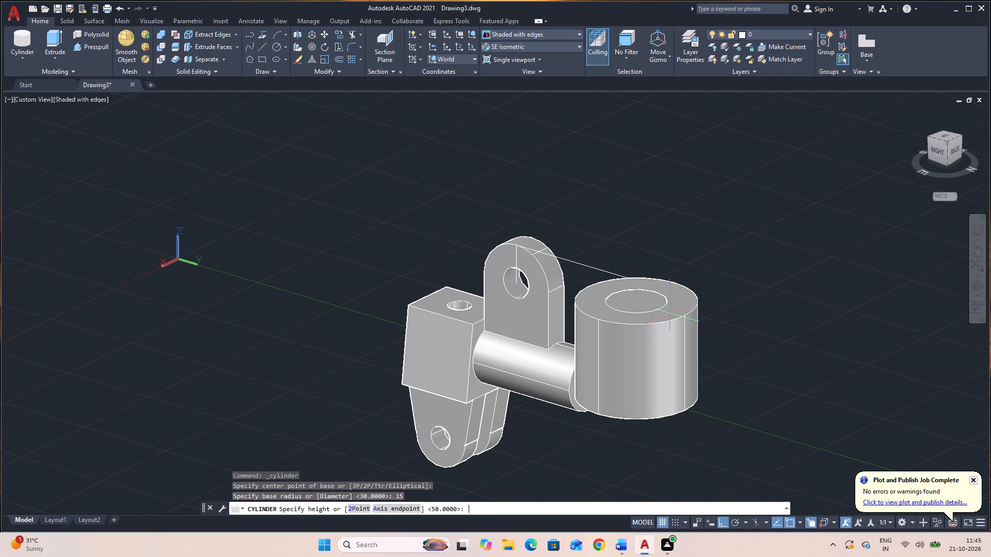
type("50")
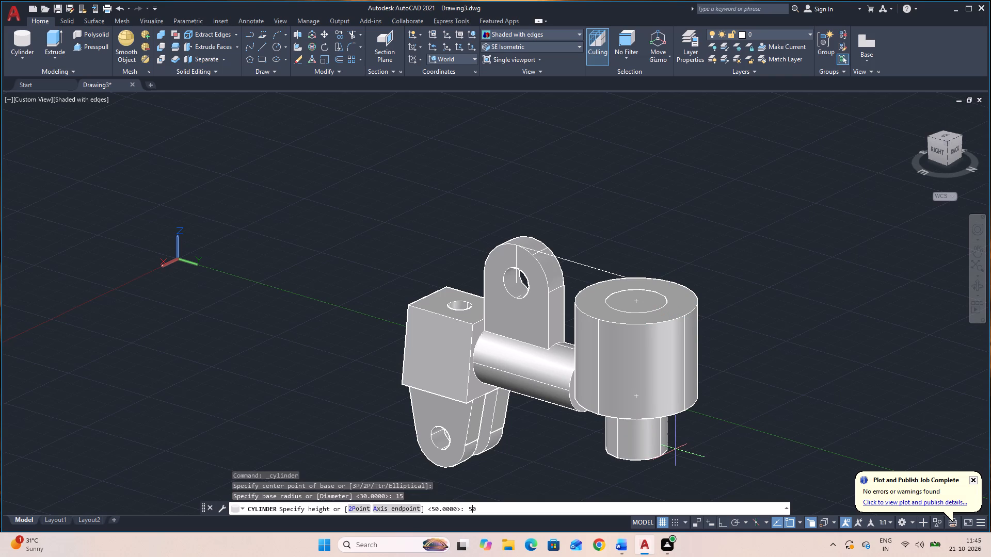
key("Return")
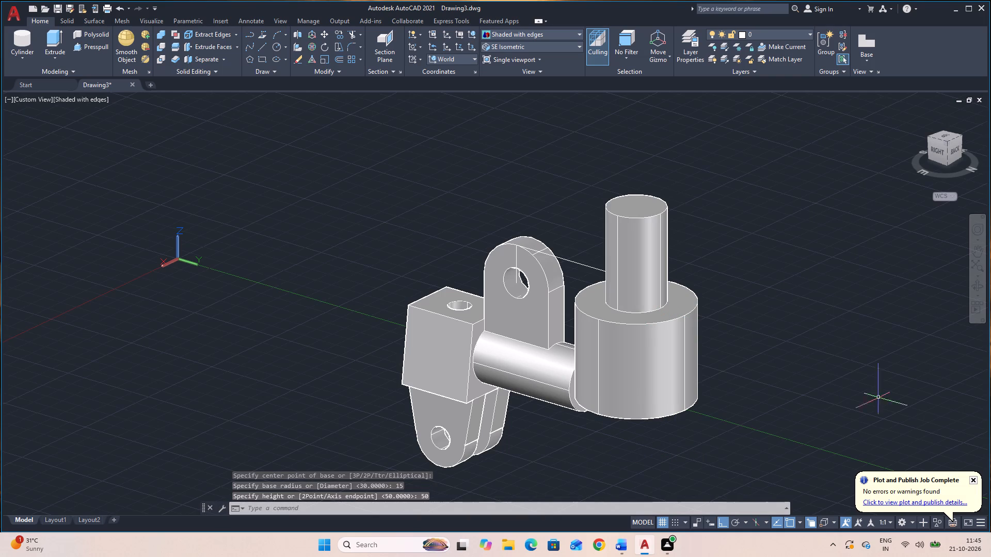
Move the radius 15 cylinder straight down 50 from its top centre, into the large vertical cylinder.
left_click(648, 204)
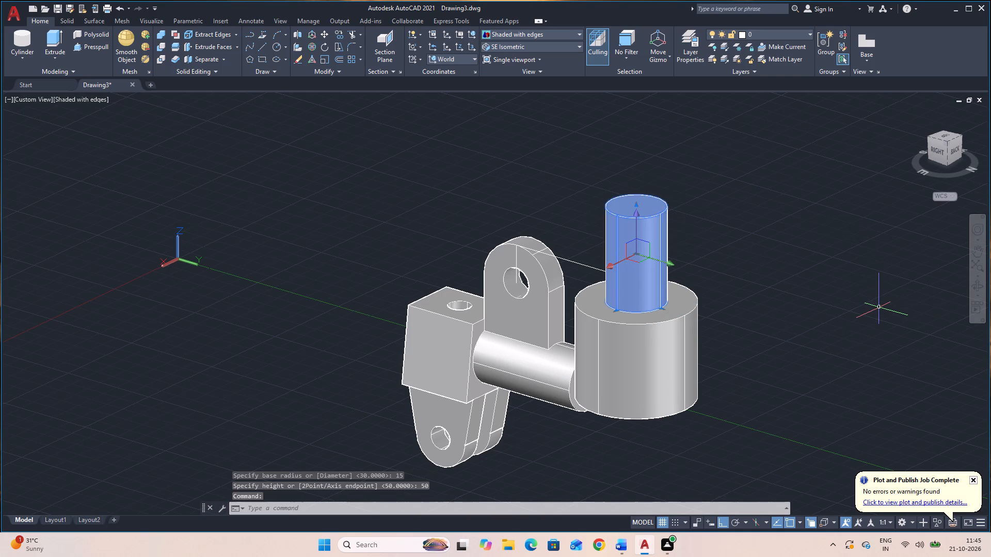
type("M")
key("space")
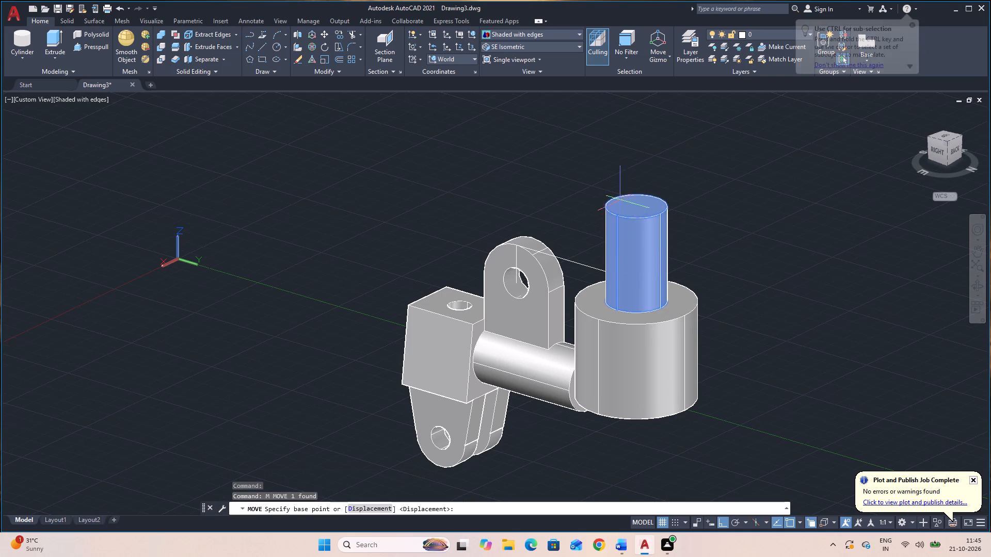
left_click(636, 207)
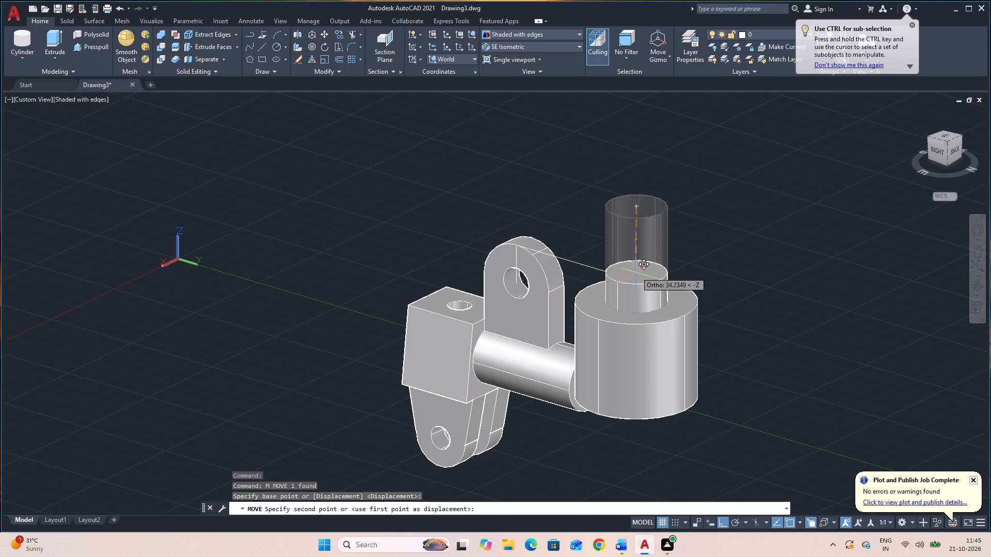
key("3")
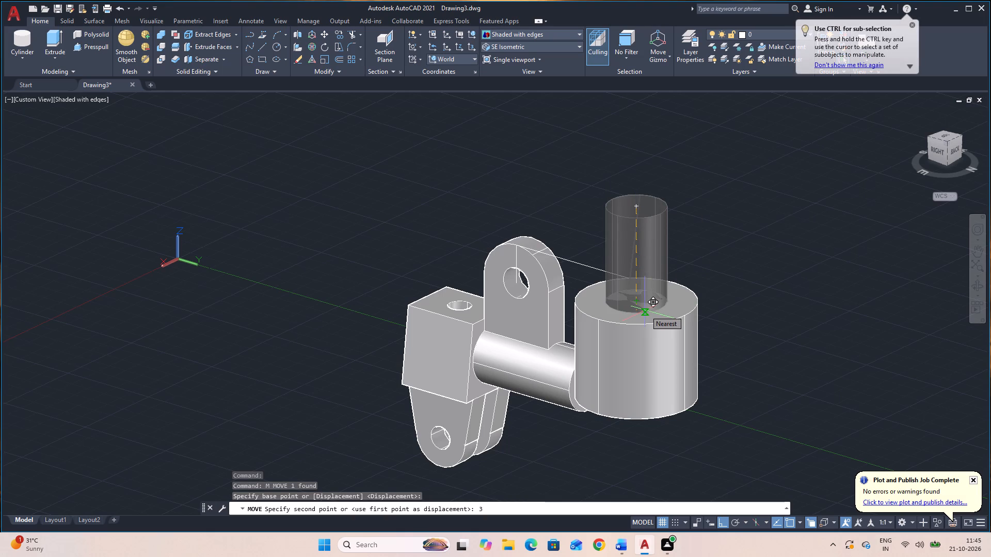
key("BackSpace")
type("50")
key("Return")
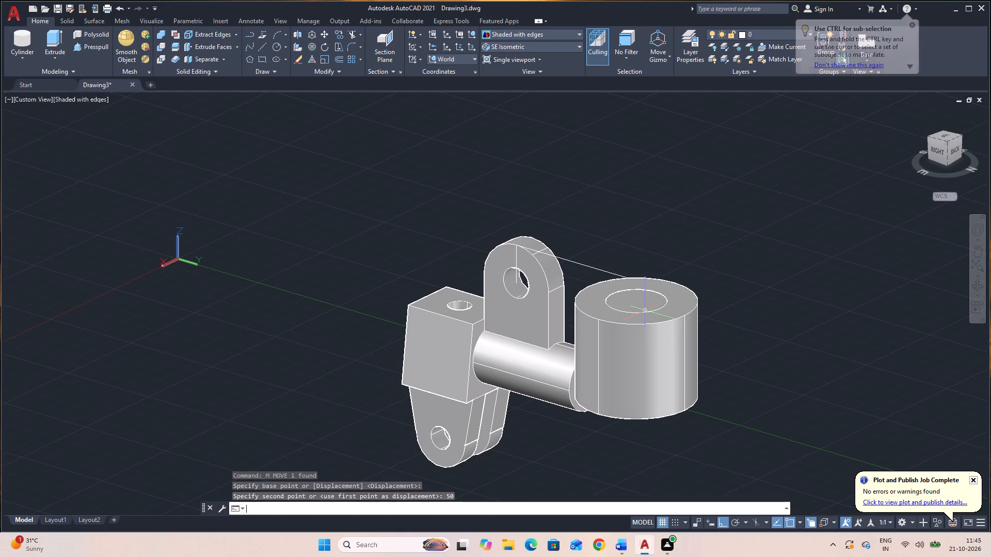
Delete the construction line running from the upright lug's top edge toward the large cylinder.
left_click(587, 265)
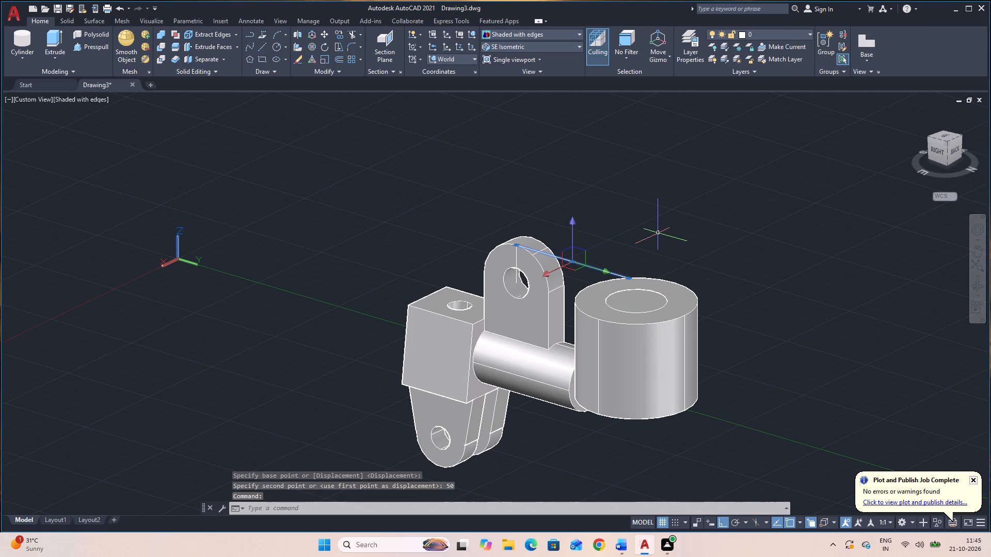
key("Delete")
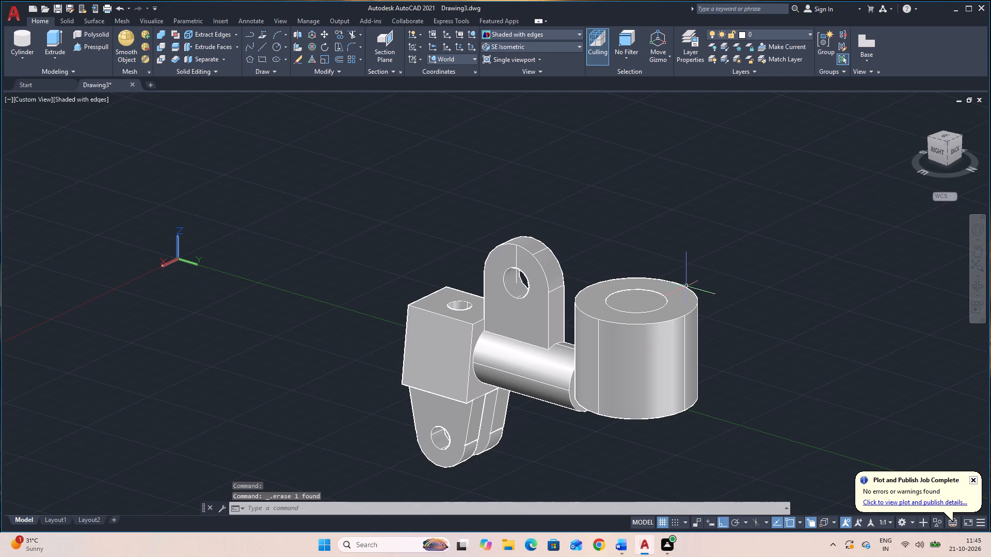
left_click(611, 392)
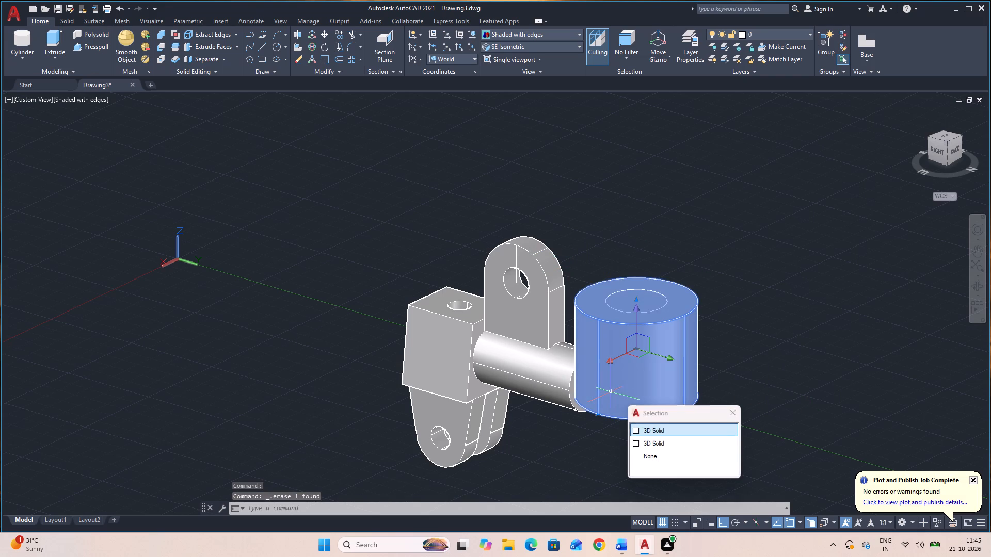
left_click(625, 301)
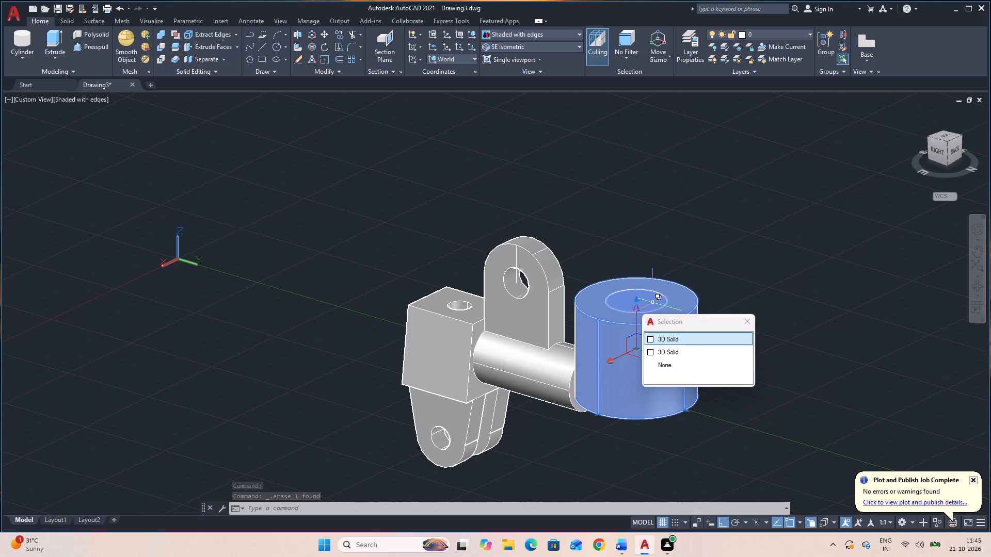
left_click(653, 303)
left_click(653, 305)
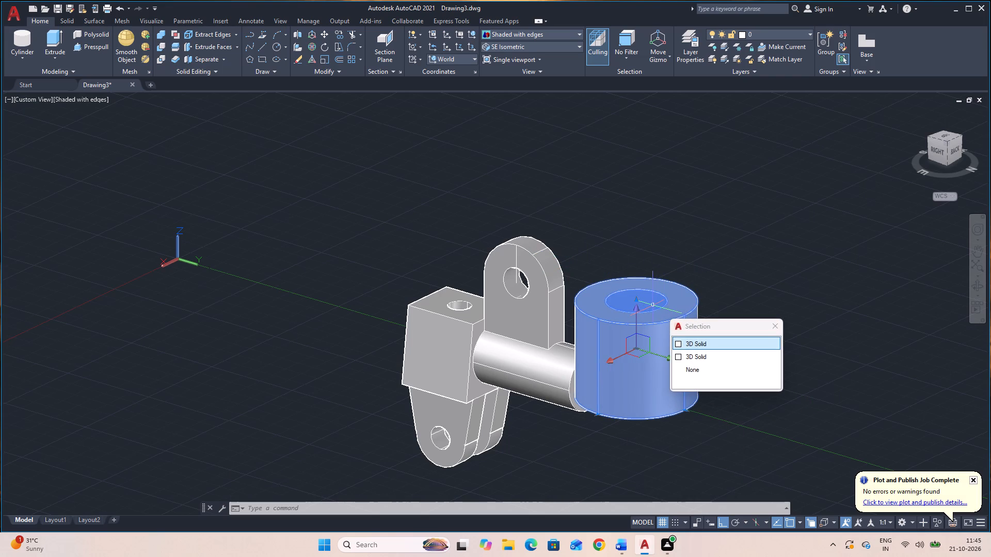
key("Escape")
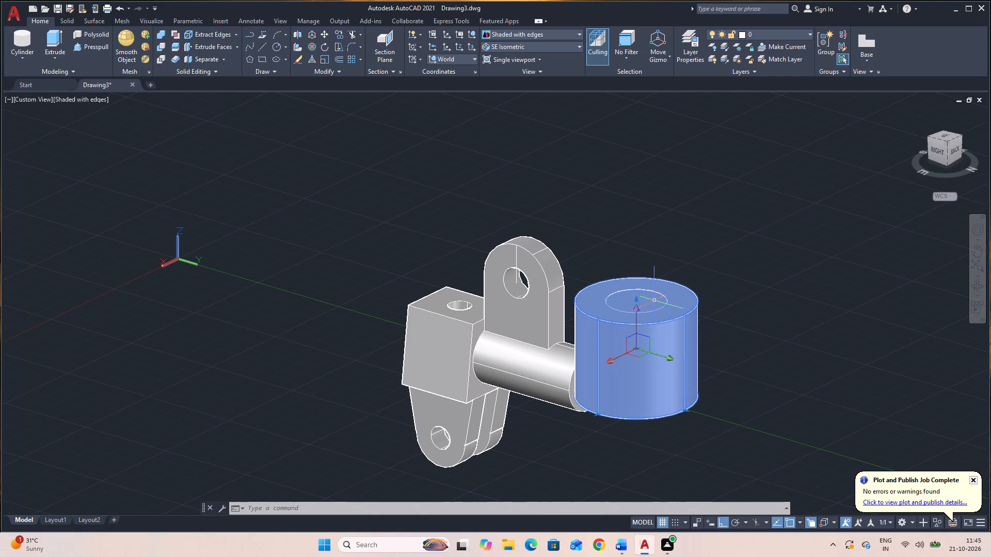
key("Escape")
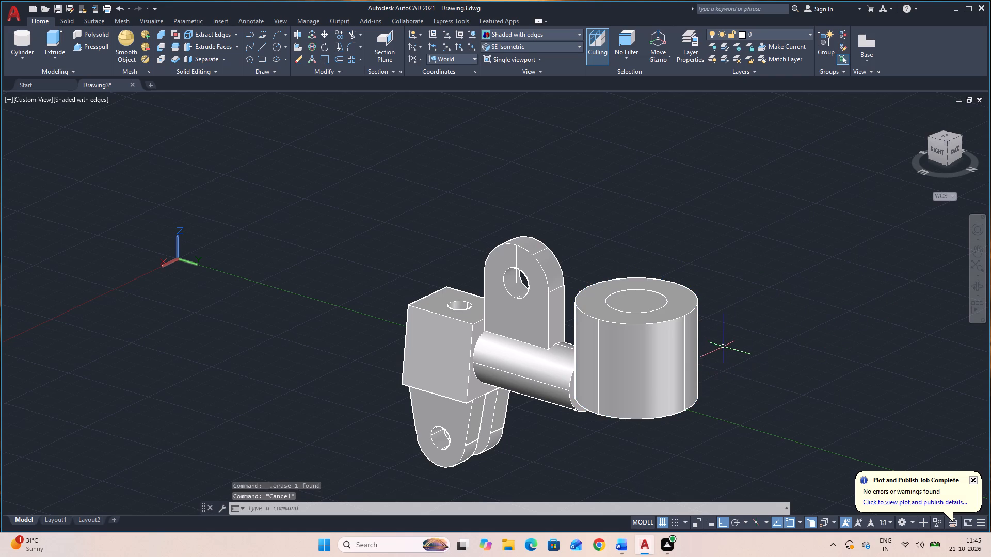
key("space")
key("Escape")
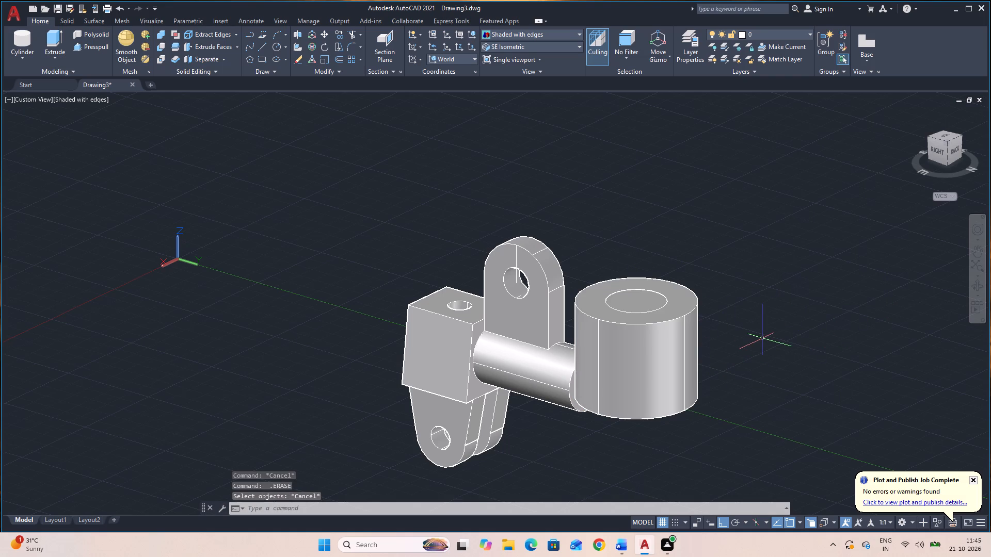
Move both concentric vertical cylinders straight down, from their top-face centre to their bottom-face centre.
key("m")
key("space")
left_click(667, 378)
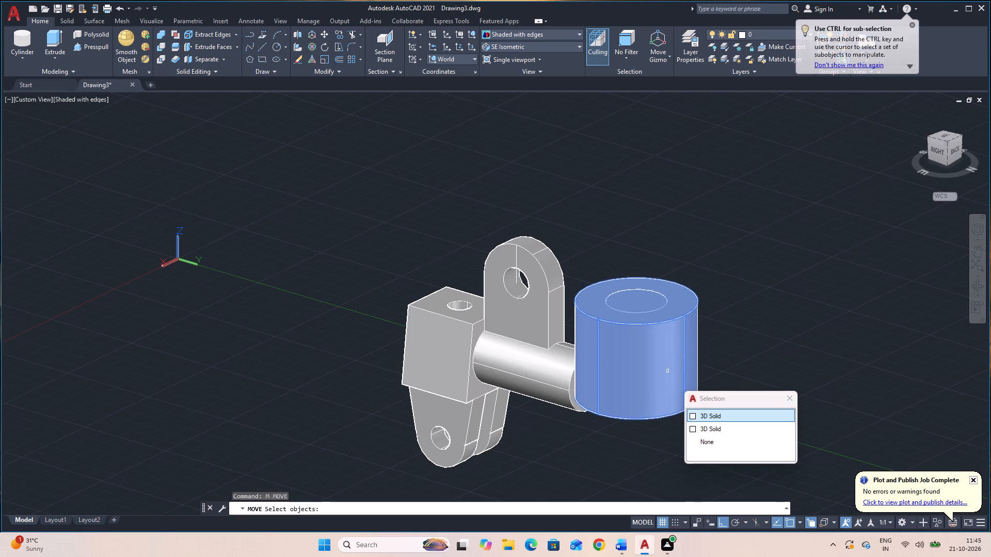
key("space")
left_click(638, 299)
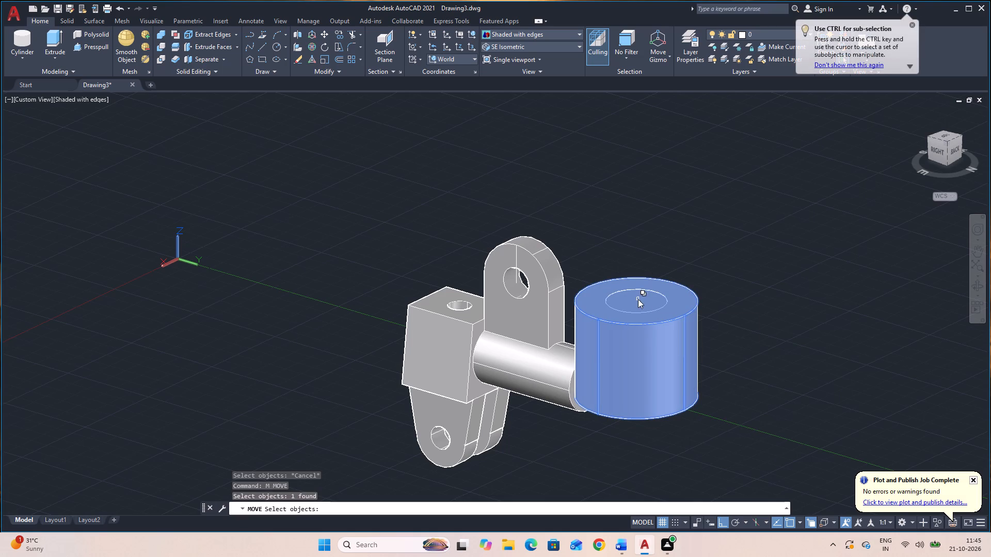
left_click(676, 350)
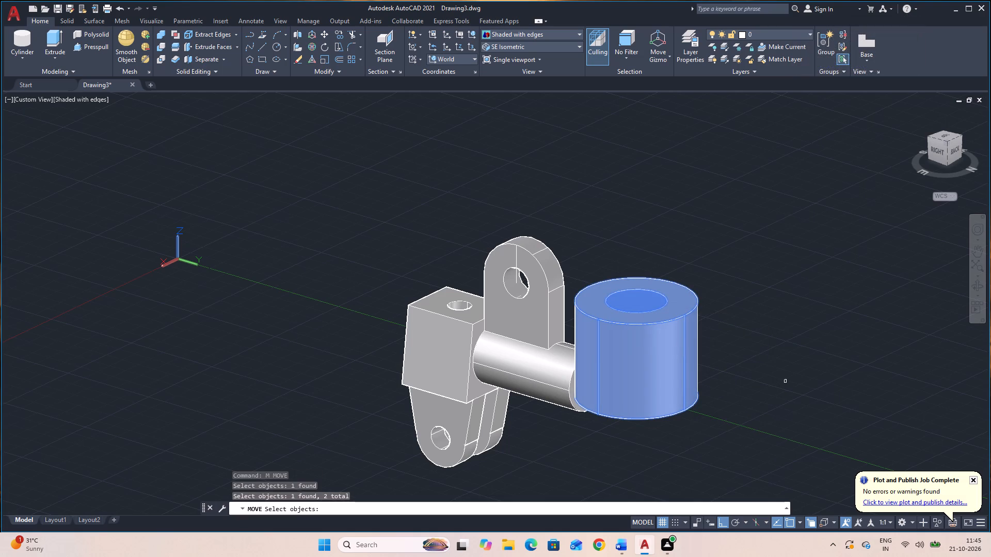
key("space")
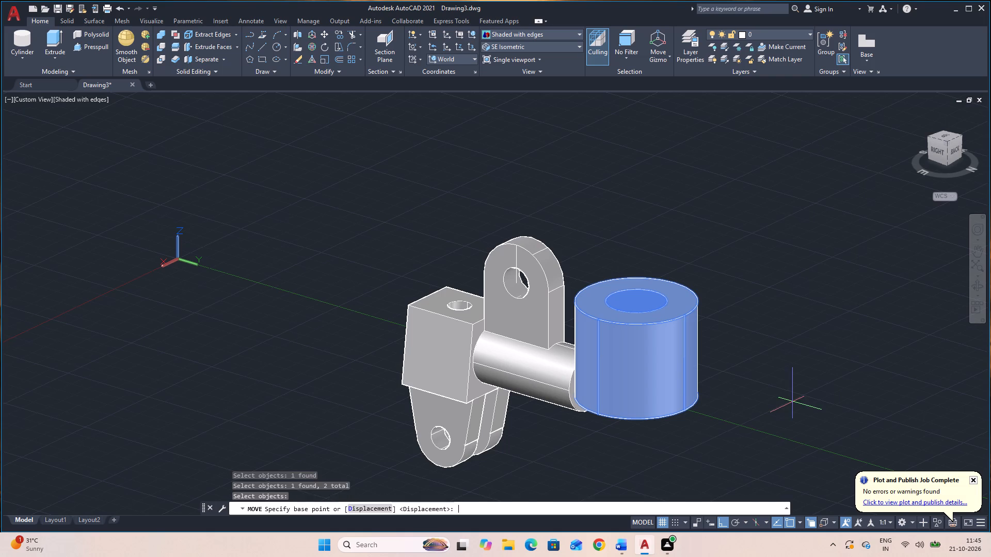
left_click(637, 301)
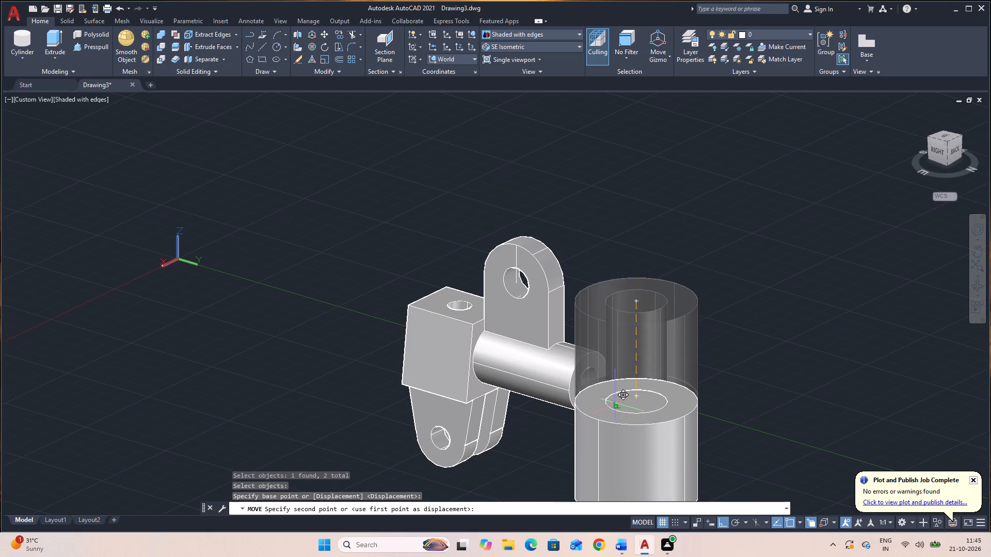
left_click(635, 397)
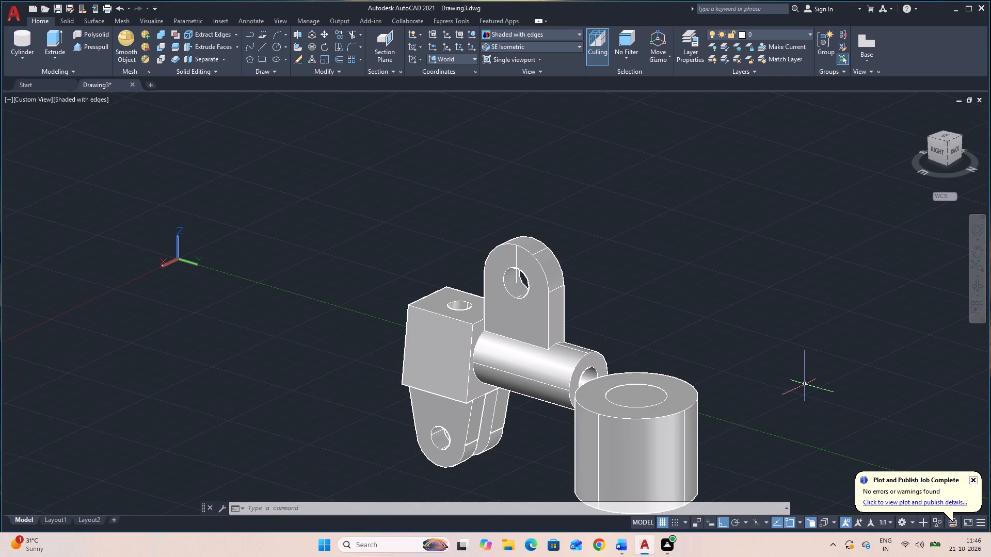
Move both concentric cylinders in negative X, well clear of the back cylinder, using their top-face centre as base point.
left_click(654, 434)
left_click(651, 399)
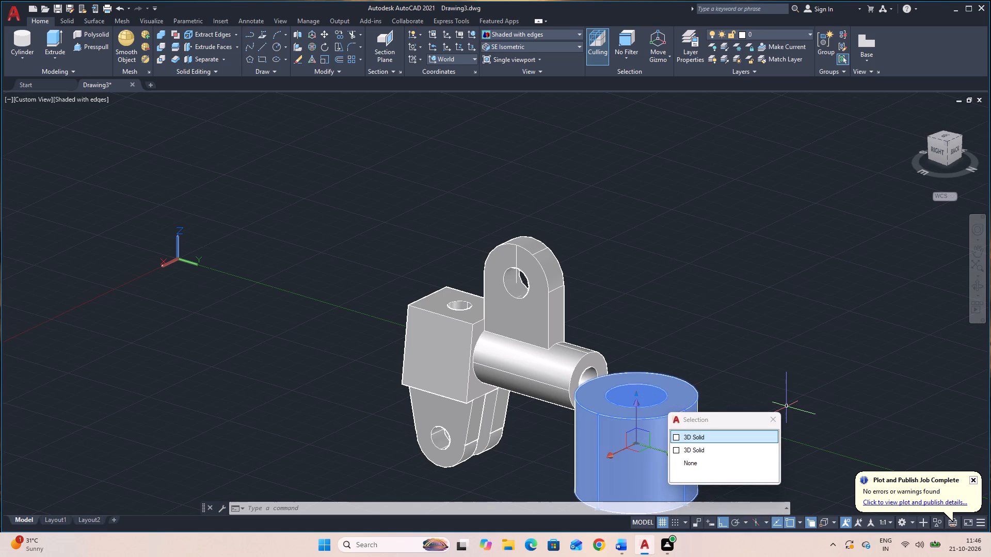
type("M")
key("space")
key("space")
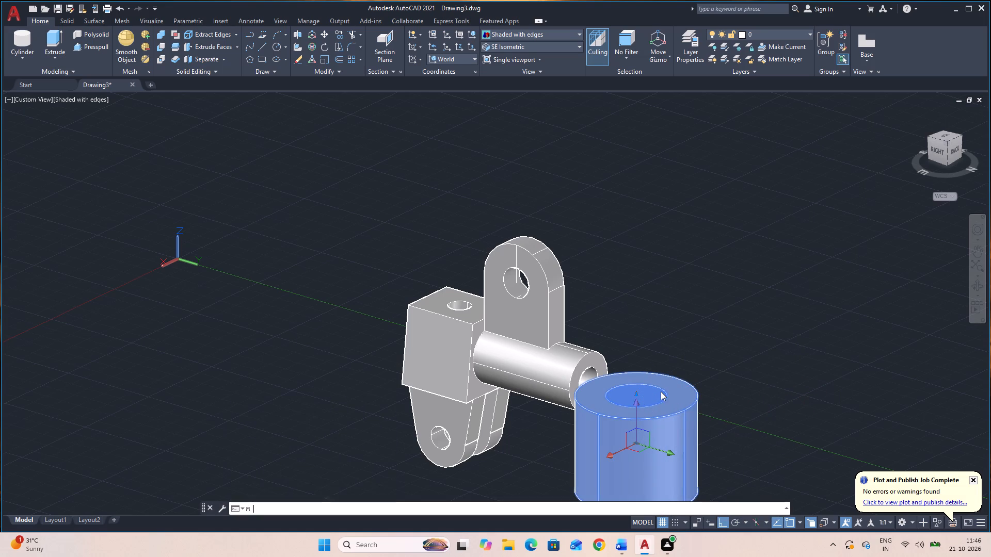
left_click(635, 394)
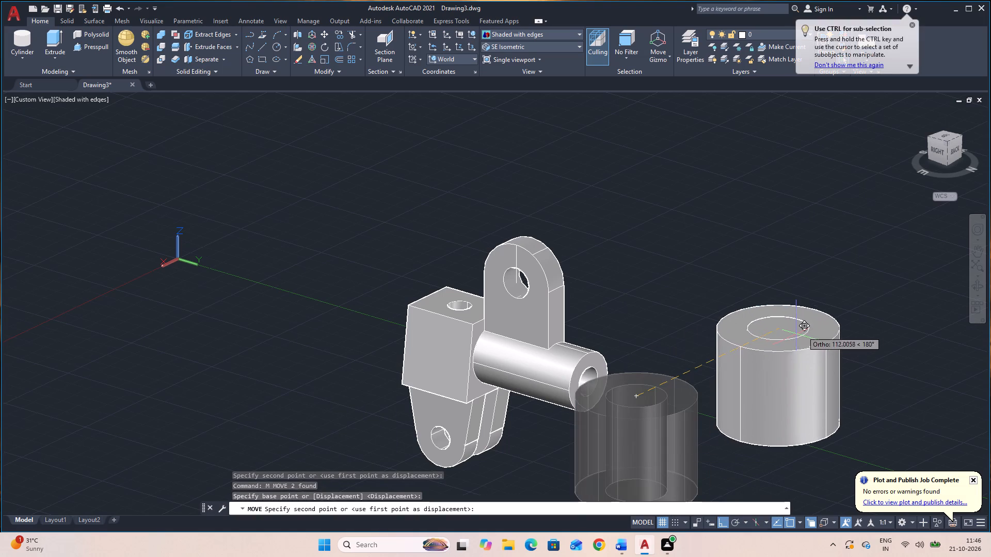
left_click(809, 328)
Draw a vertical line 25 long upward from the centre of the back cylinder's end face.
type("L")
key("space")
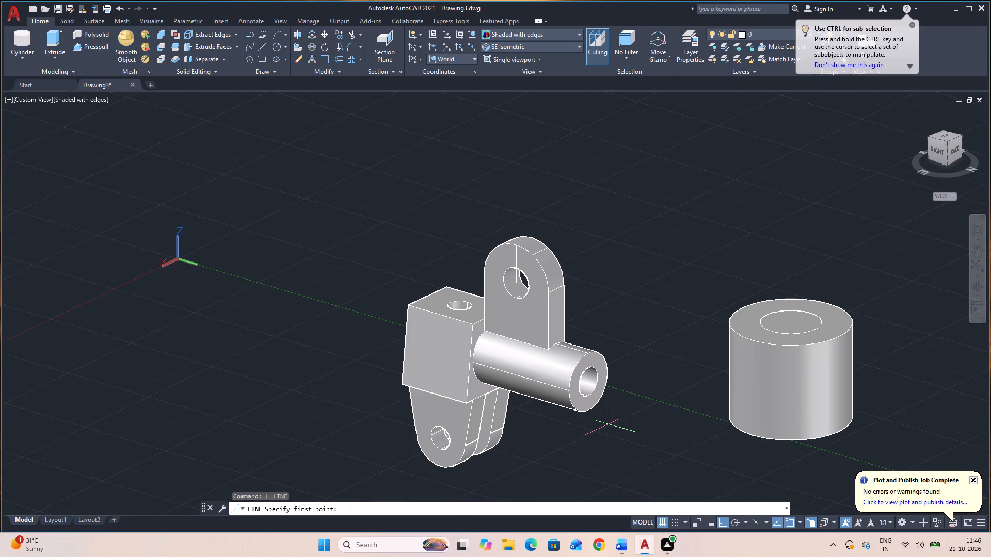
left_click(593, 383)
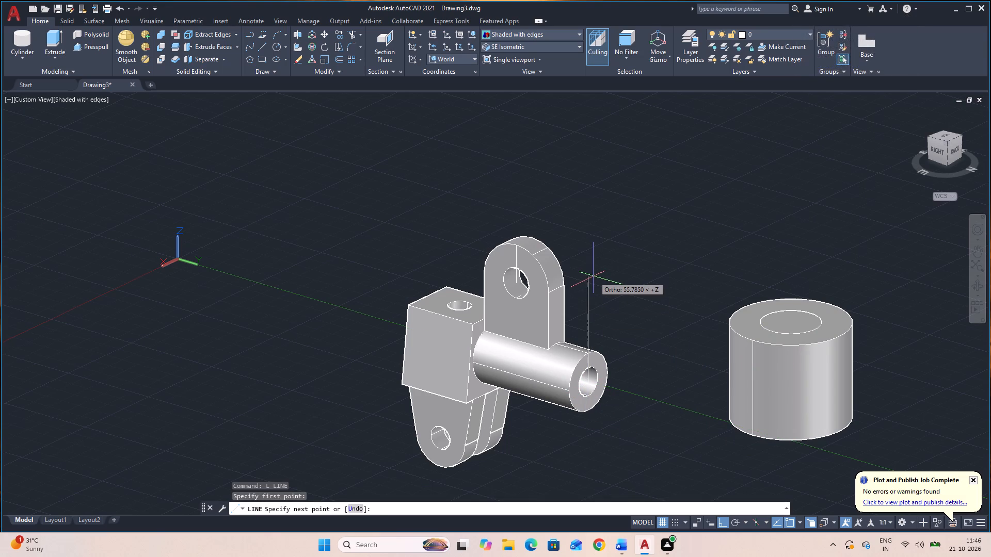
type("25")
key("Return")
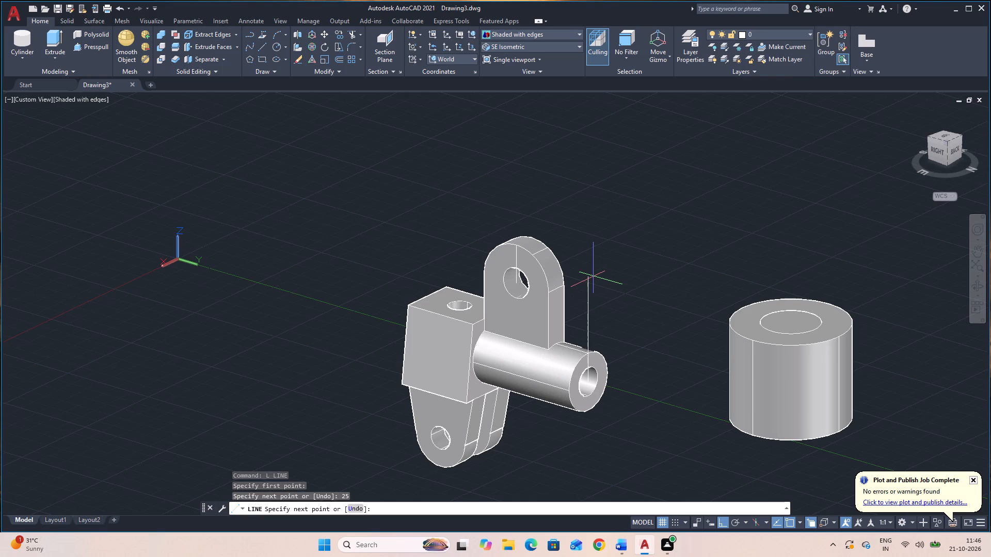
key("Escape")
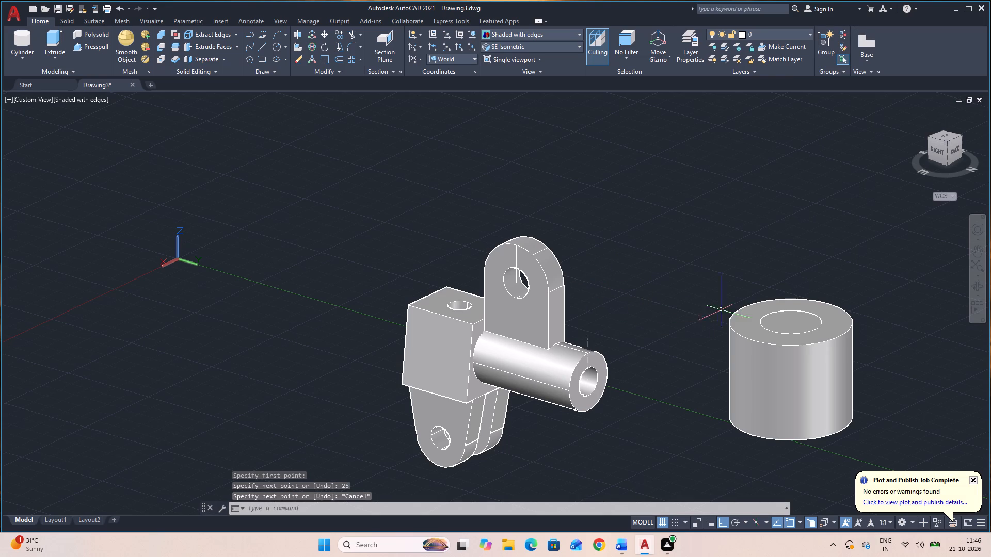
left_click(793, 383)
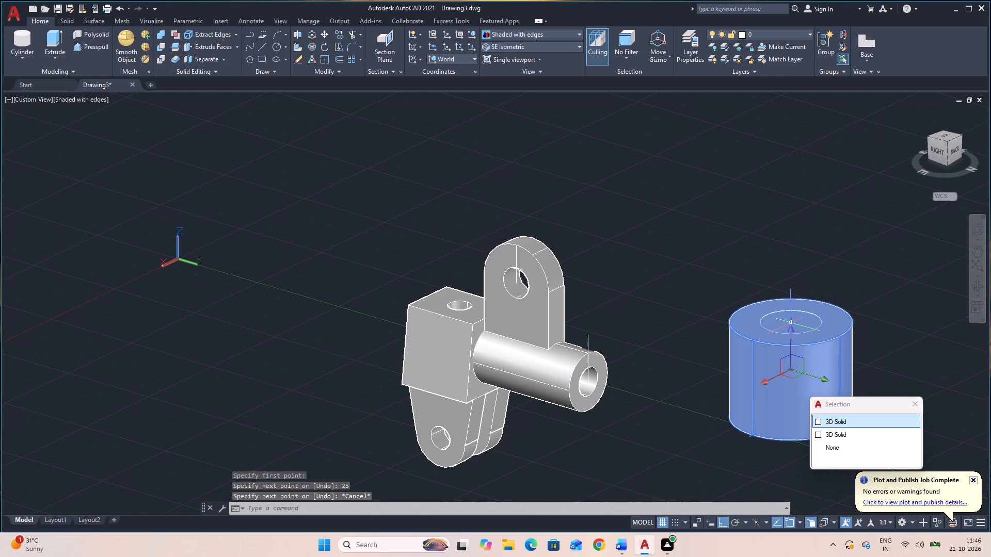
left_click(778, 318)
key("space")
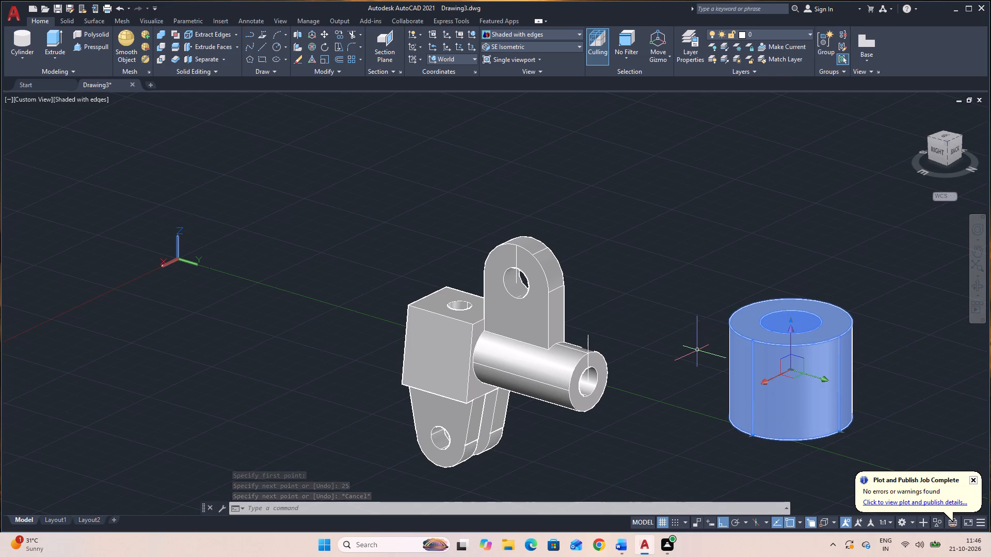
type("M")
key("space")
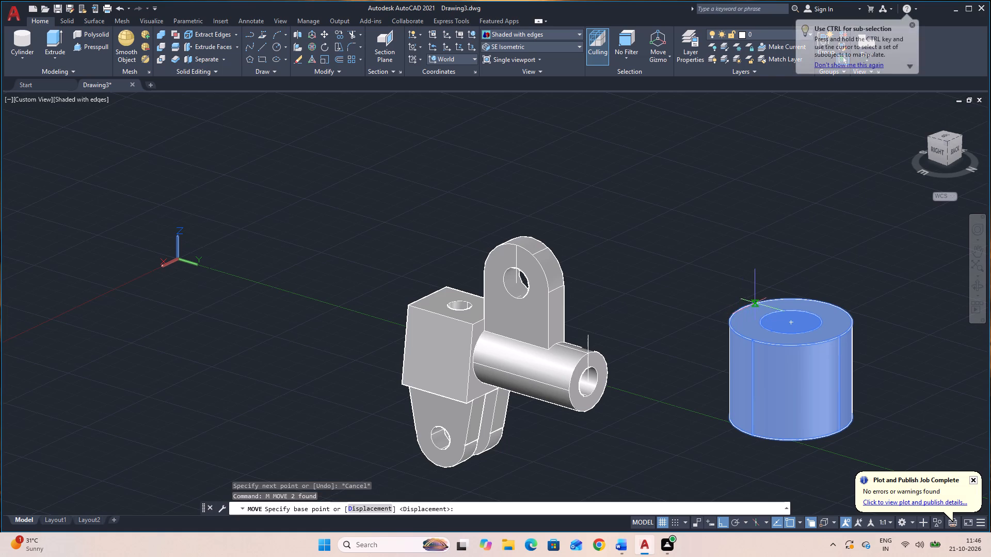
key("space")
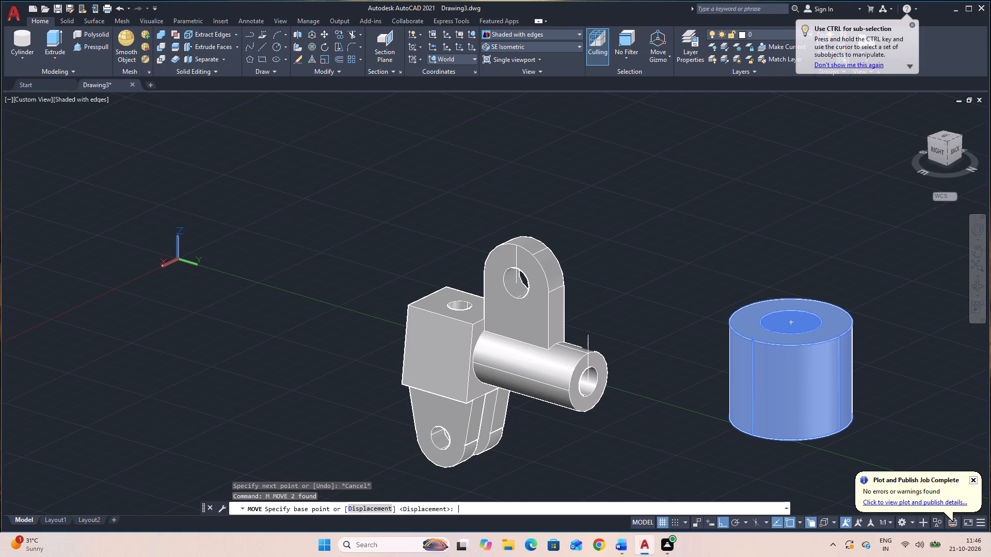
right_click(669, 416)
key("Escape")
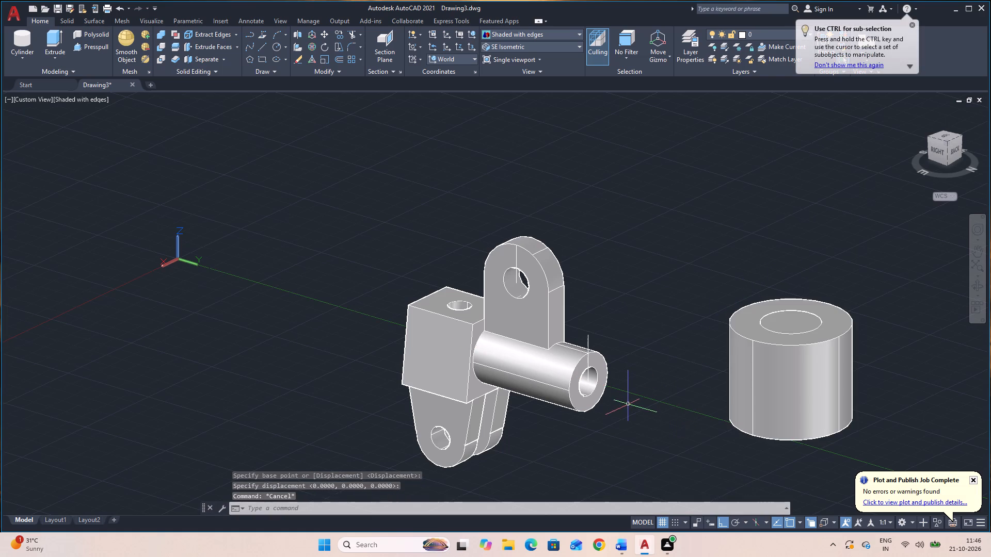
Move both concentric vertical cylinders from the outer top edge's quadrant to the upper end of the vertical line at the back cylinder's end.
left_click(770, 397)
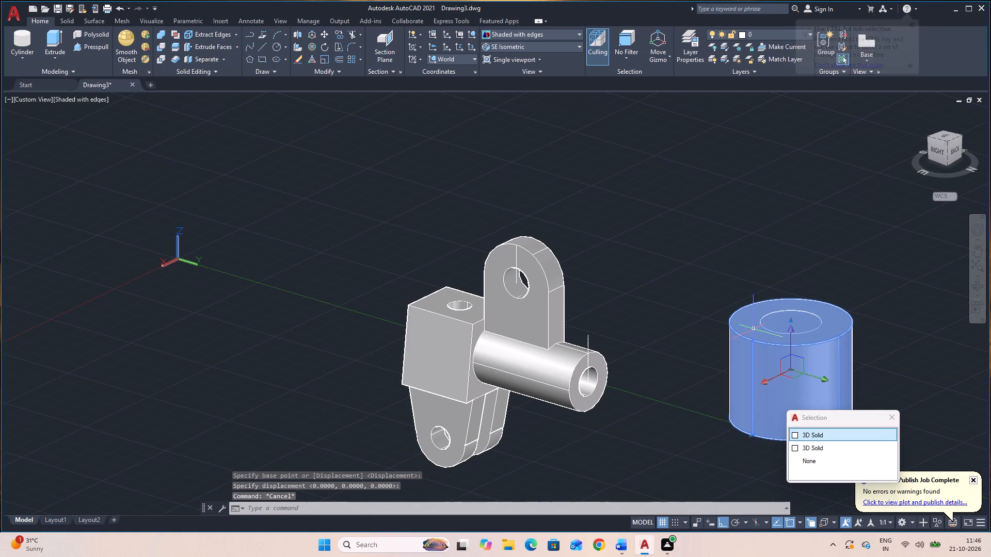
left_click(779, 323)
type("M")
key("space")
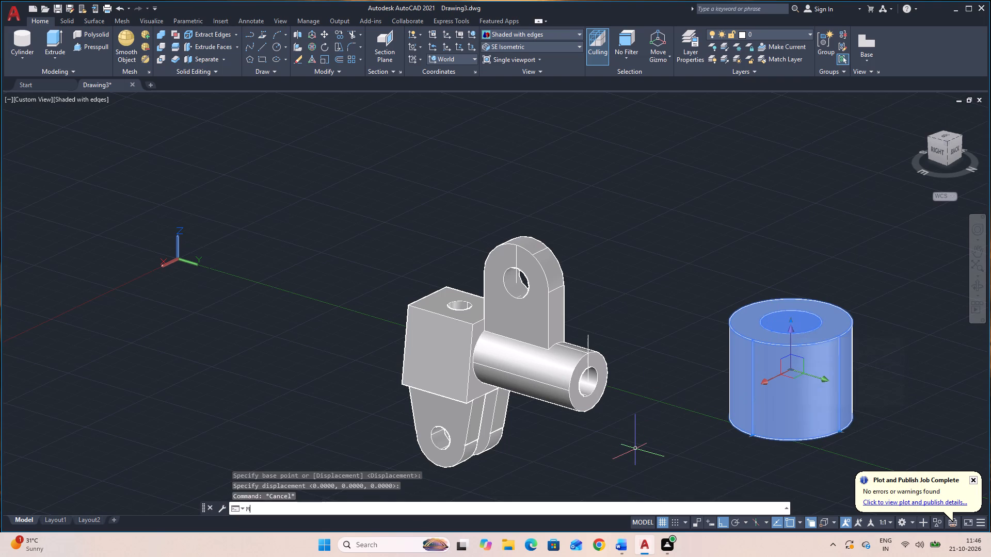
key("space")
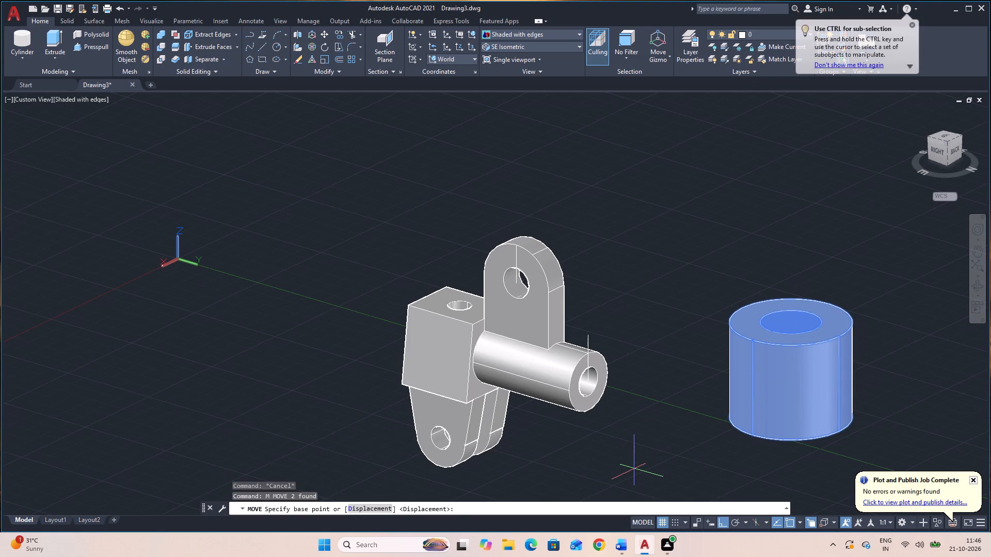
right_click(632, 467, "shift")
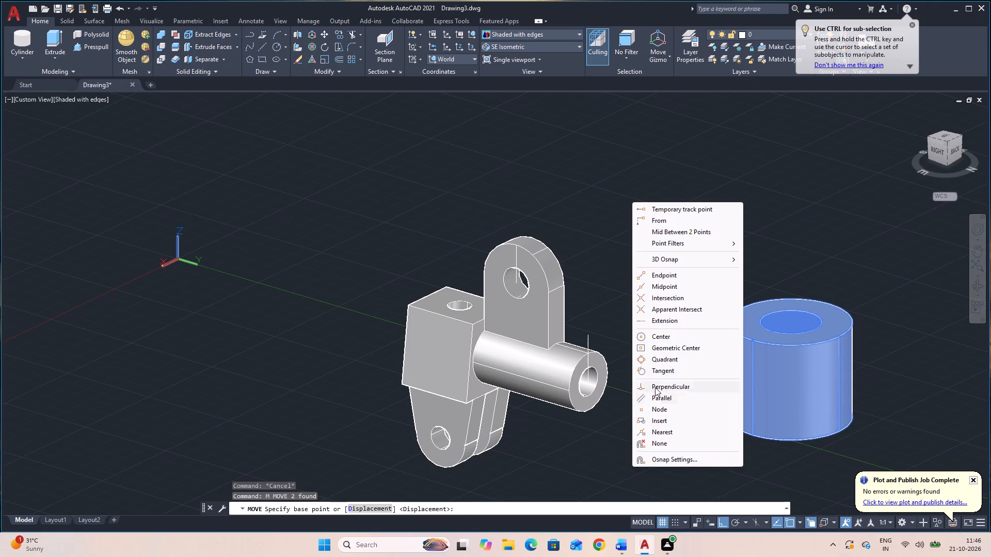
left_click(664, 356, "shift")
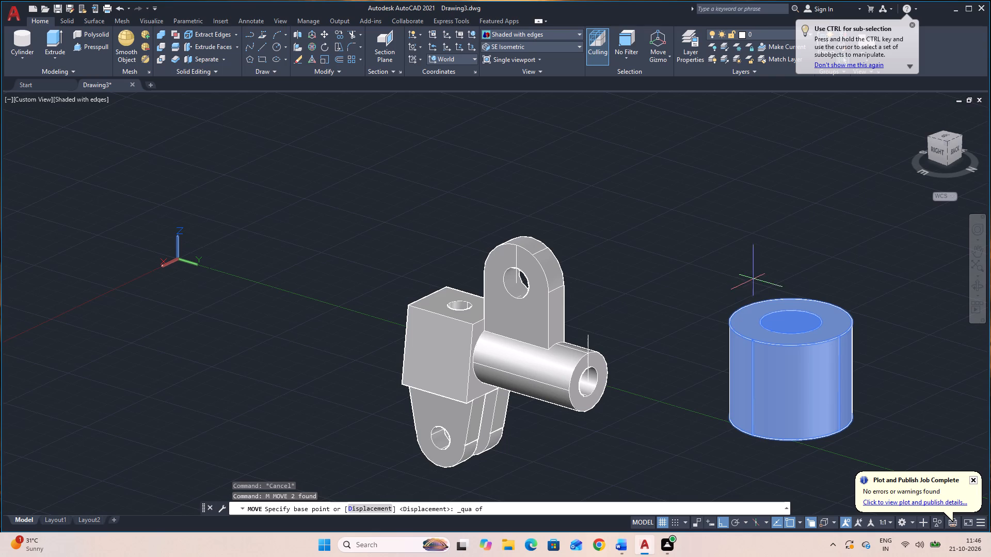
left_click(744, 308)
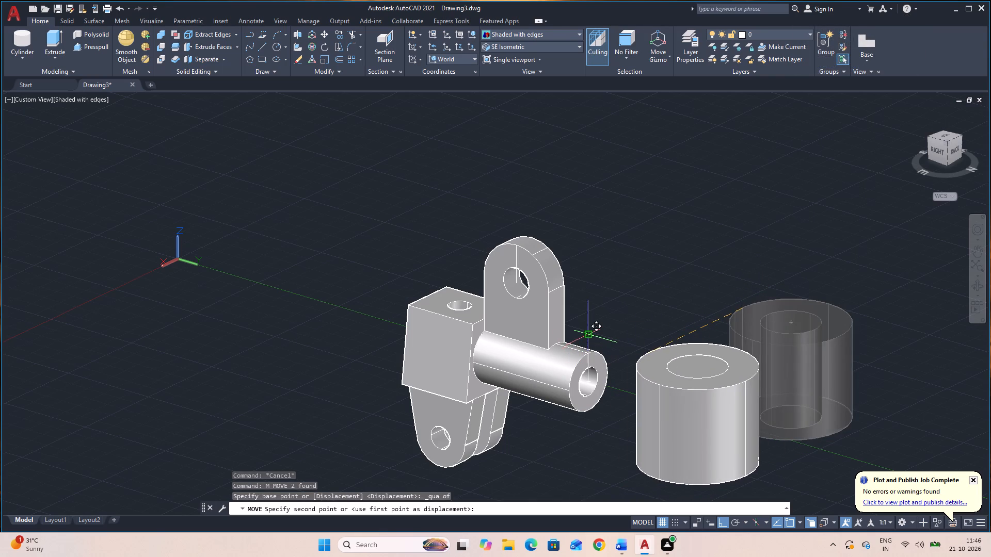
left_click(586, 338)
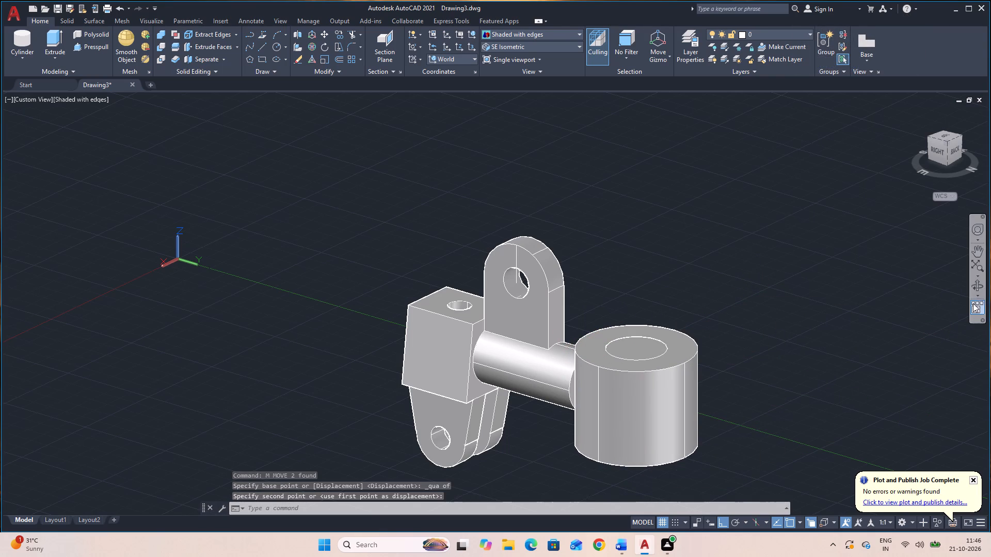
Examine from several angles how the large vertical cylinder meets the end of the back cylinder.
left_click(975, 289)
left_click_drag(806, 425, 833, 430)
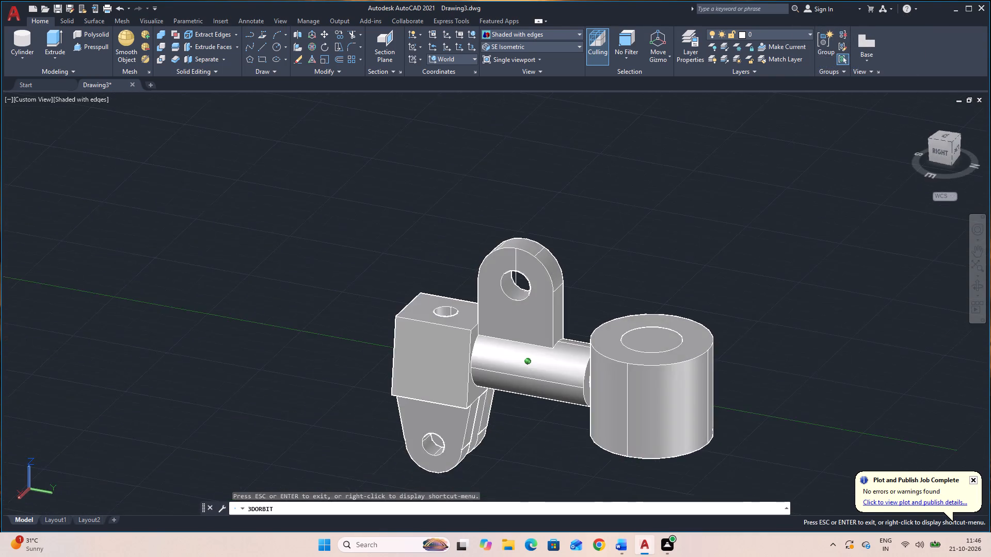
left_click_drag(833, 430, 809, 425)
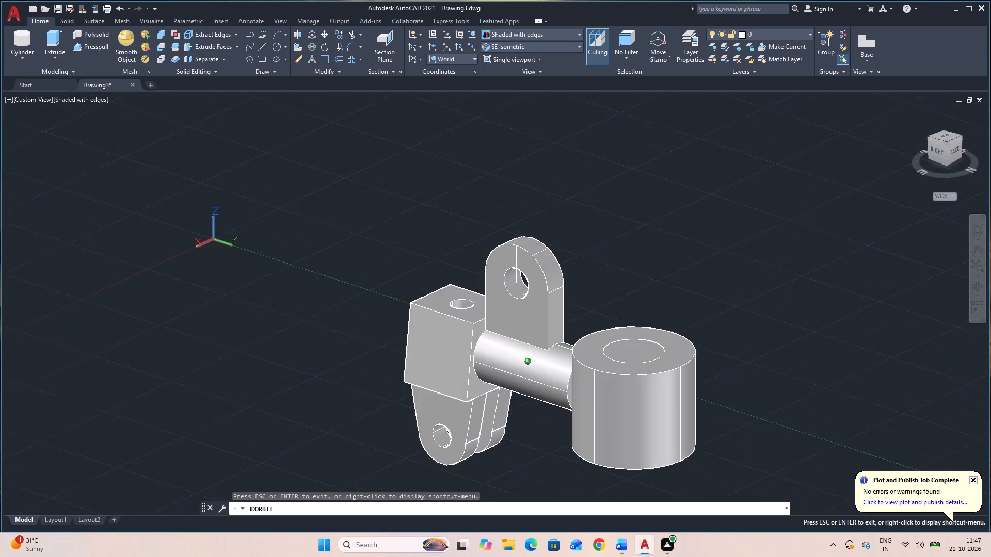
left_click_drag(809, 425, 827, 420)
left_click_drag(778, 423, 915, 427)
left_click_drag(851, 418, 699, 432)
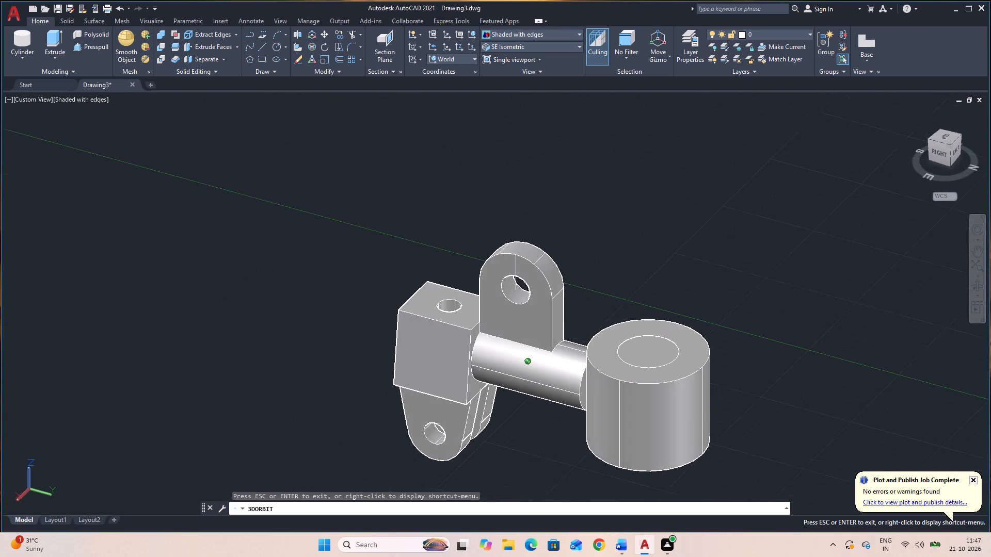
left_click_drag(699, 432, 724, 467)
left_click_drag(754, 438, 774, 466)
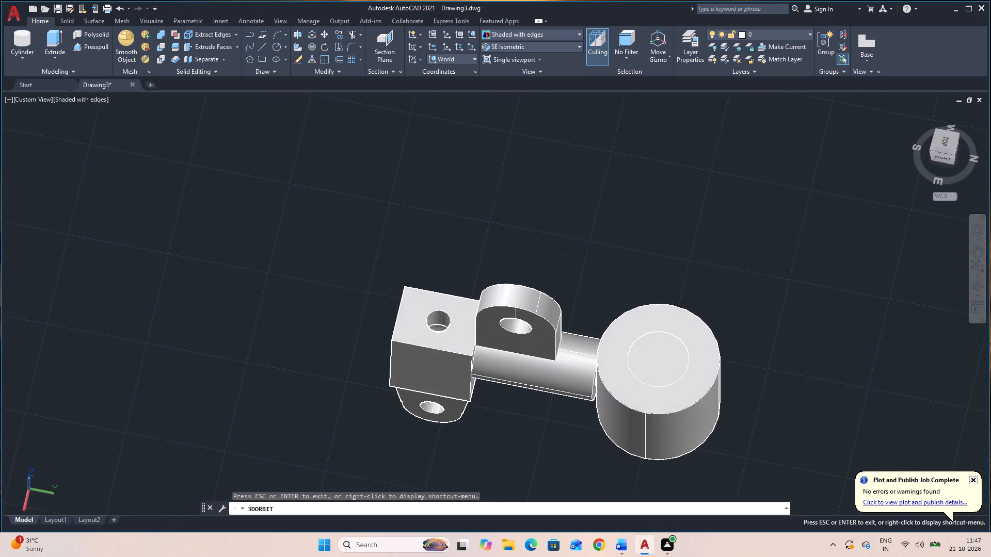
left_click_drag(781, 423, 795, 400)
left_click_drag(800, 414, 800, 420)
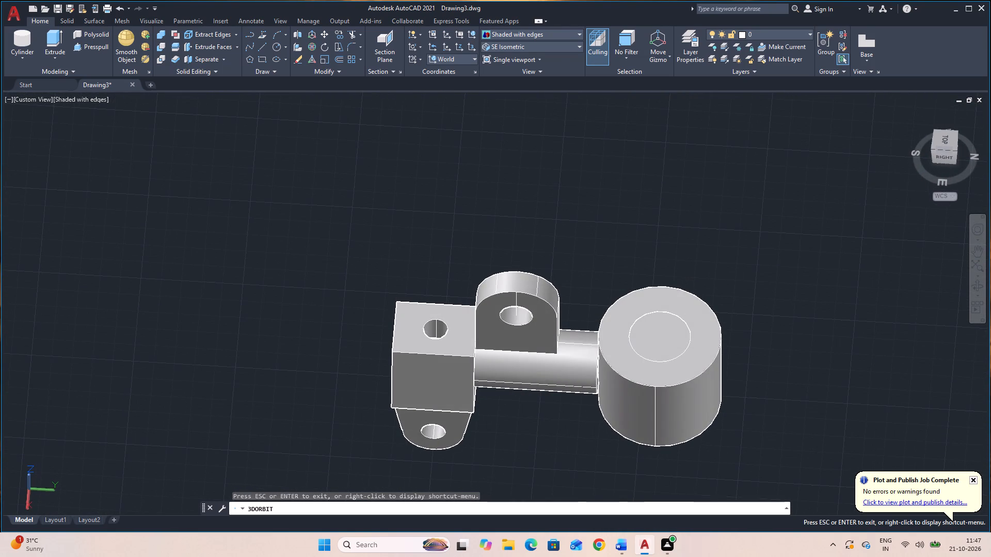
Subtract the inner vertical cylinder from the large outer cylinder and the main body, taking both together as the base solids.
key("s")
type("U")
key("space")
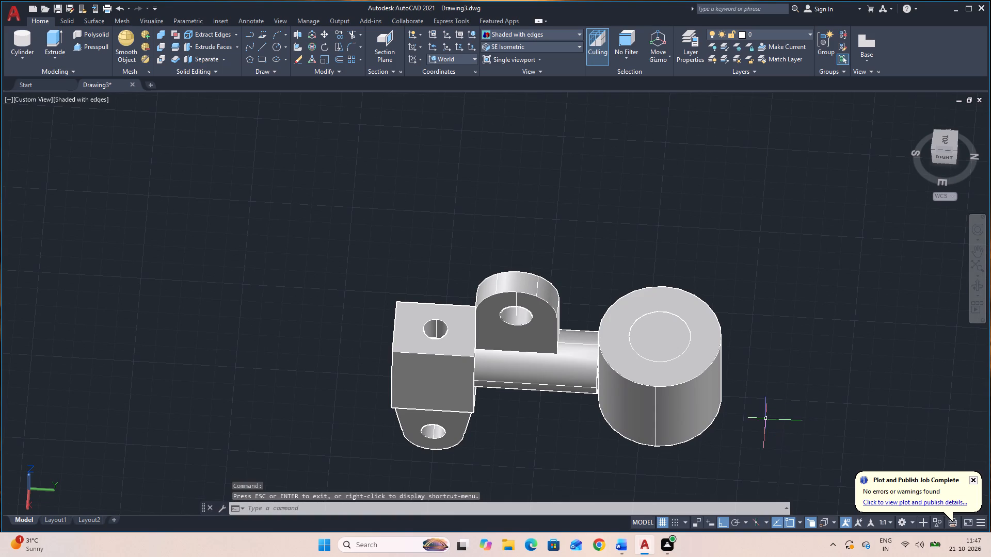
key("Escape")
key("Escape")
key("Escape")
key("Escape")
key("s")
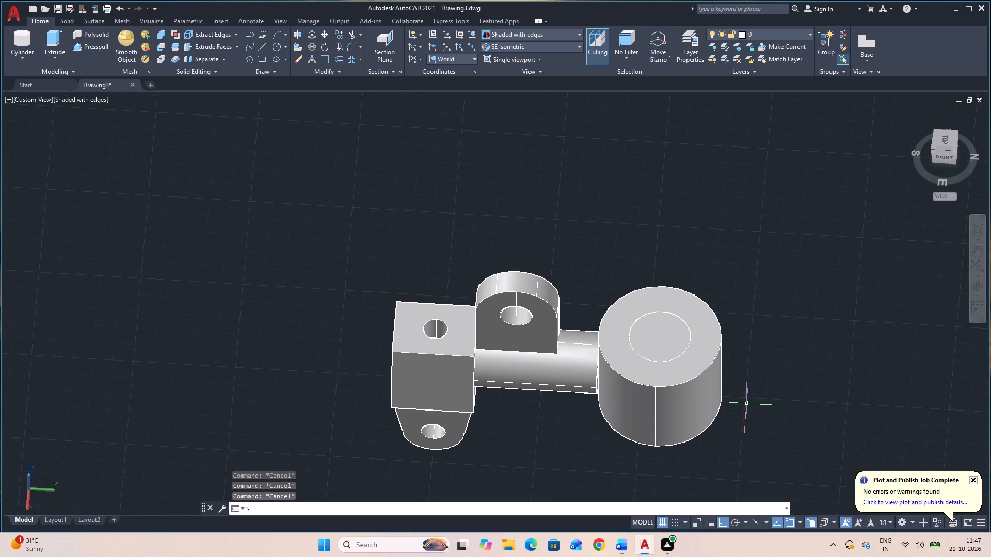
key("u")
key("space")
left_click(700, 400)
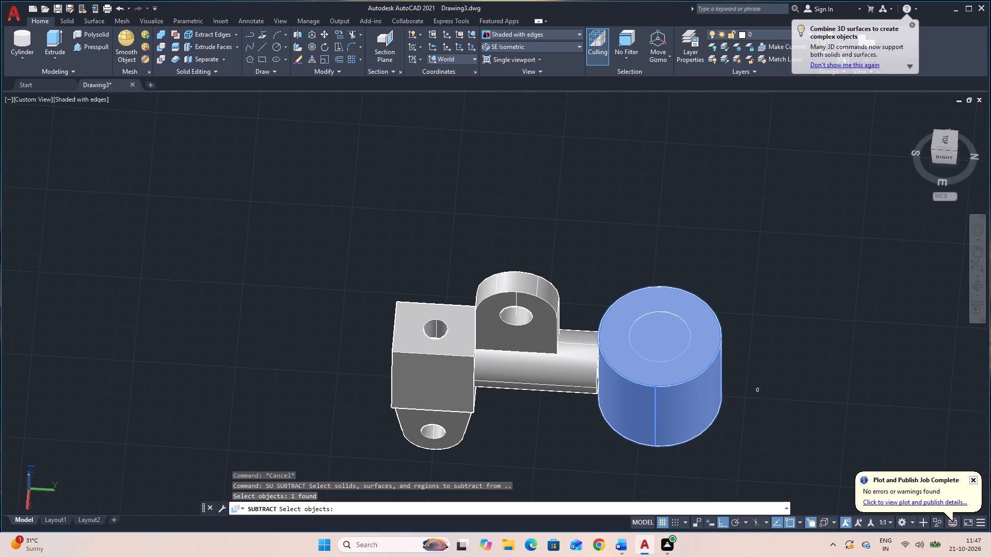
left_click(540, 389)
key("space")
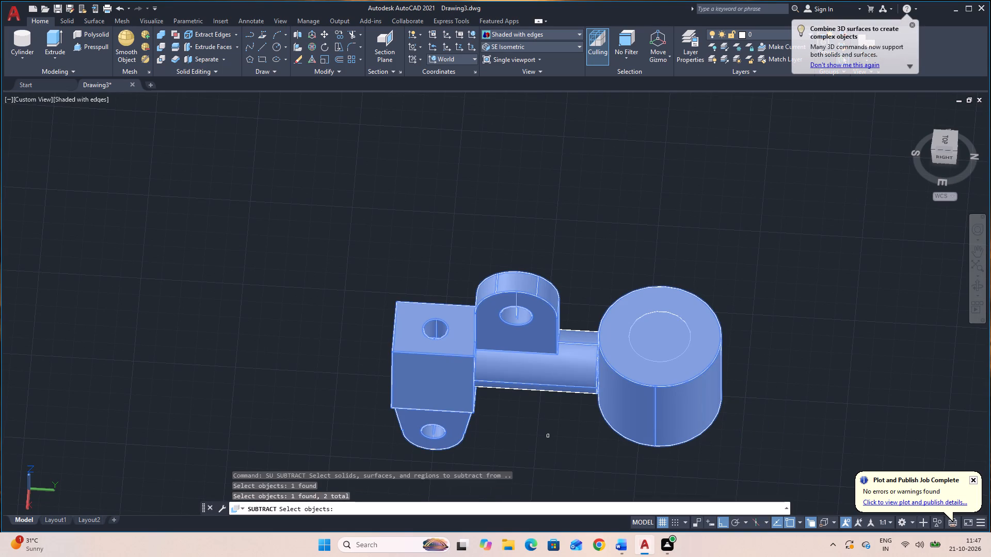
left_click(659, 341)
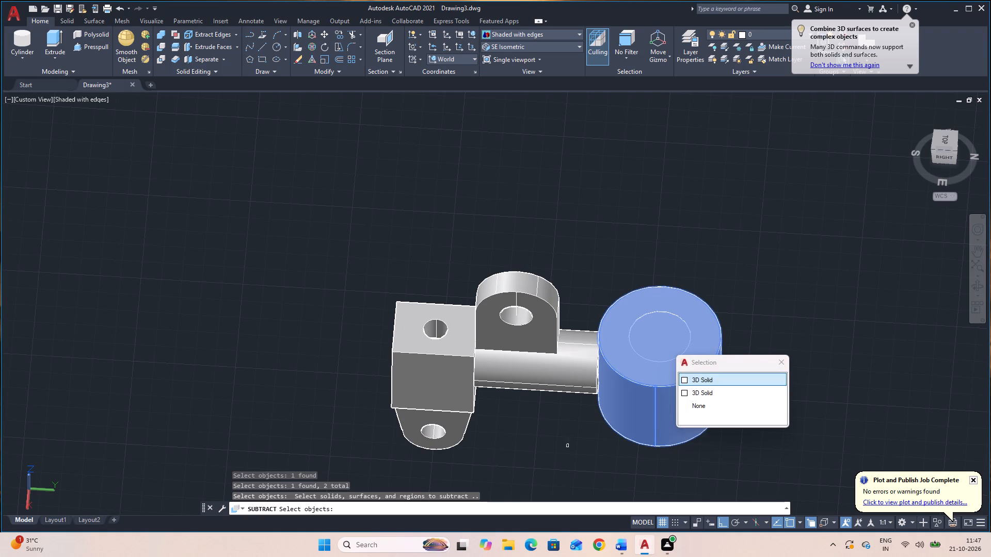
left_click(747, 390)
key("space")
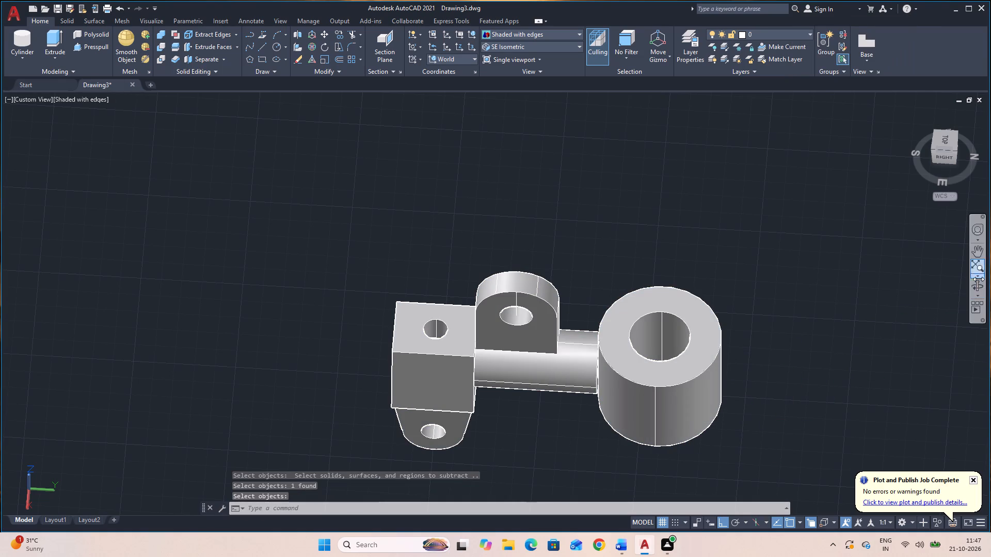
Presspull the exposed end face of the back cylinder on the near side into the large vertical boss to close the gap.
left_click(979, 292)
left_click_drag(883, 384, 855, 332)
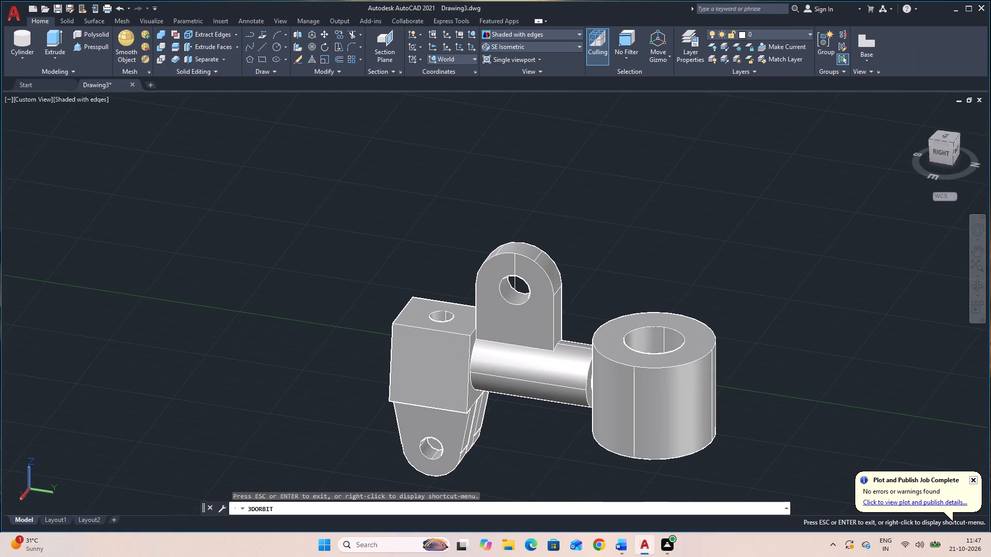
key("grave")
key("Escape")
left_click(106, 45)
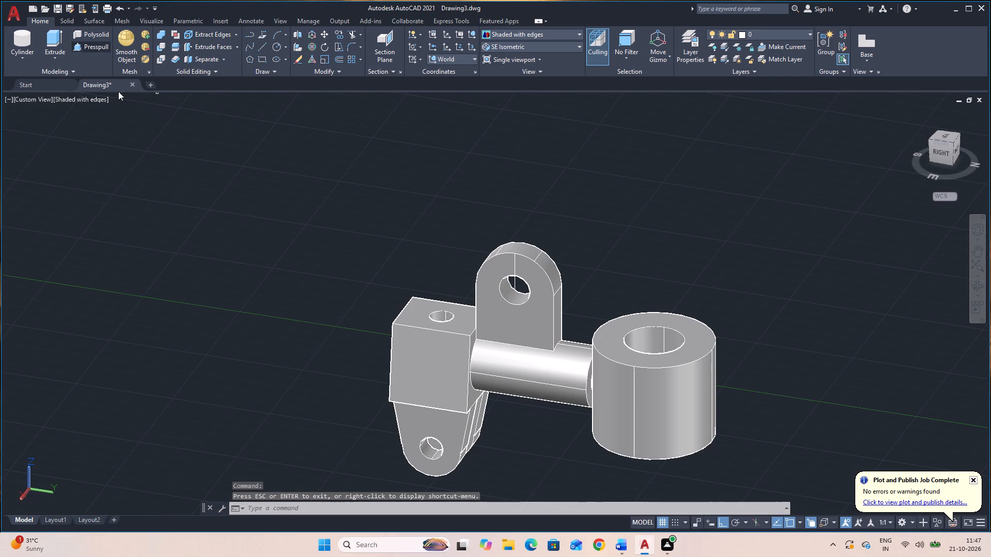
scroll(592, 388, "up", 4)
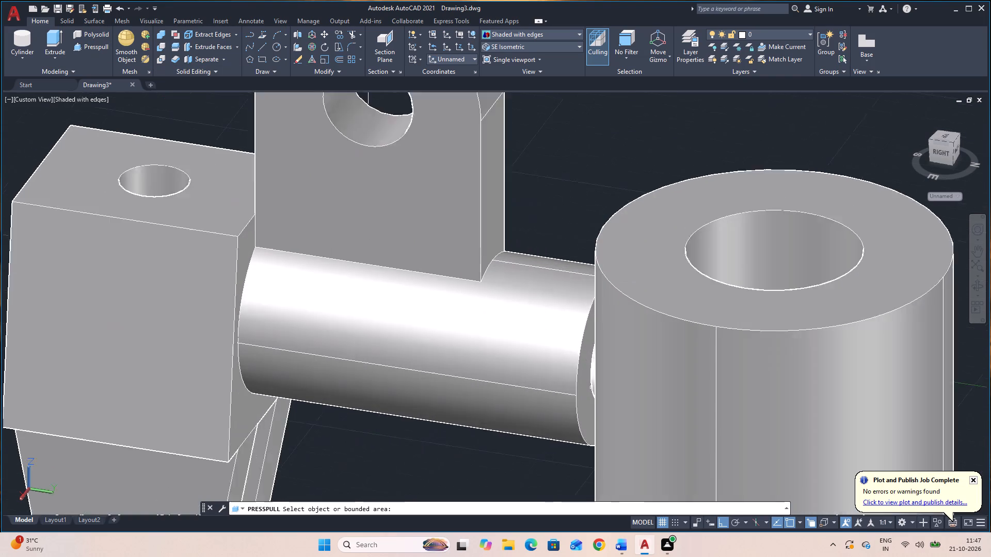
scroll(592, 388, "up", 1)
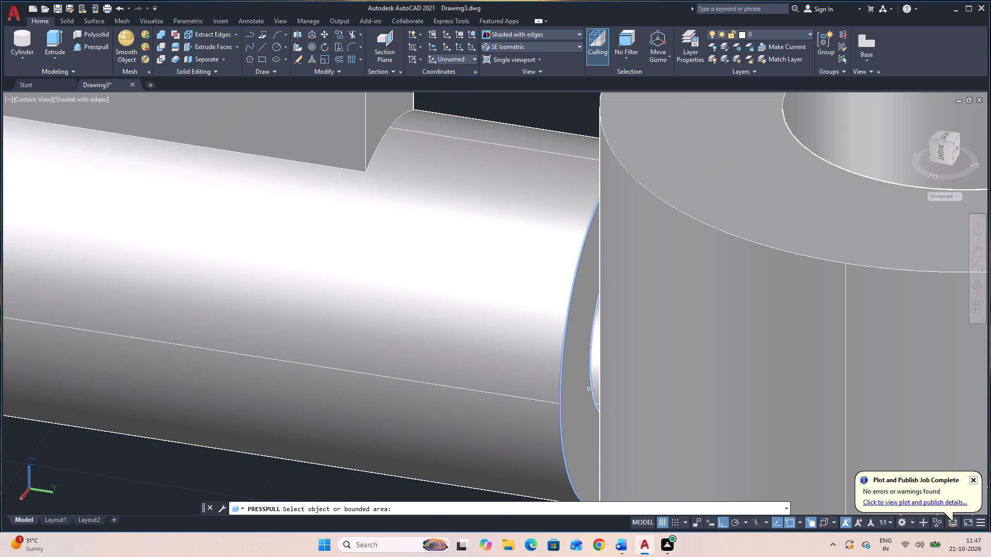
left_click(580, 389)
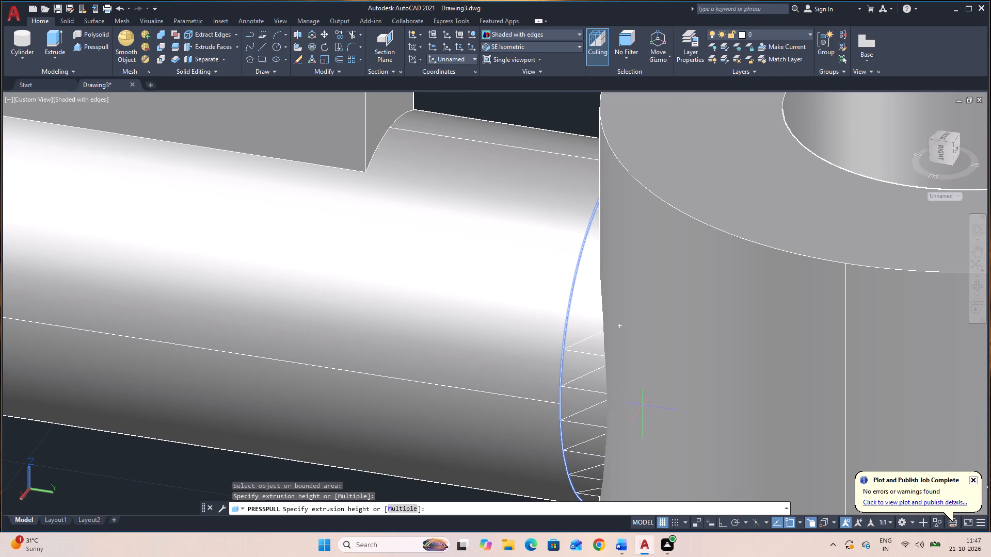
left_click(645, 405)
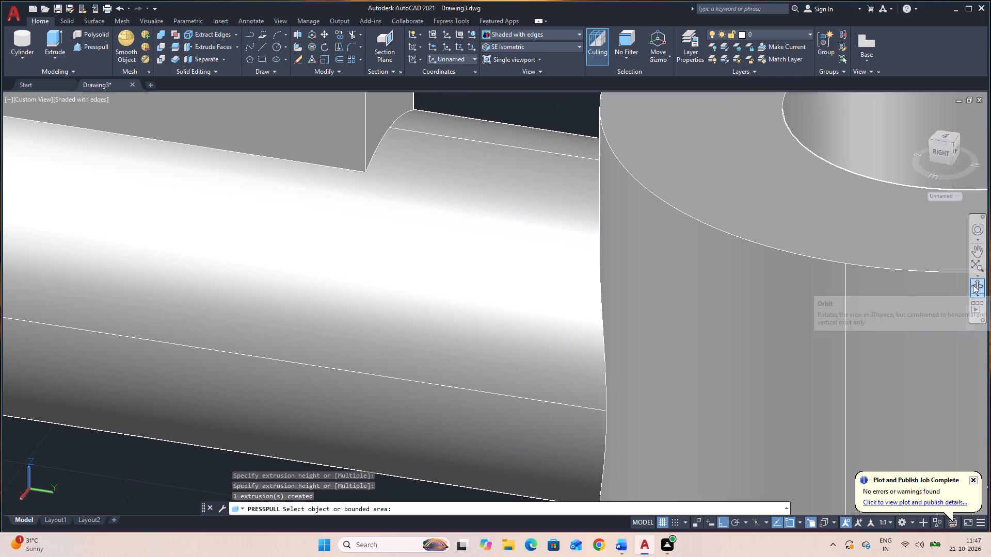
Presspull the remaining exposed end face of the back cylinder on the opposite side into the large vertical boss.
left_click(977, 285)
left_click_drag(934, 315, 775, 359)
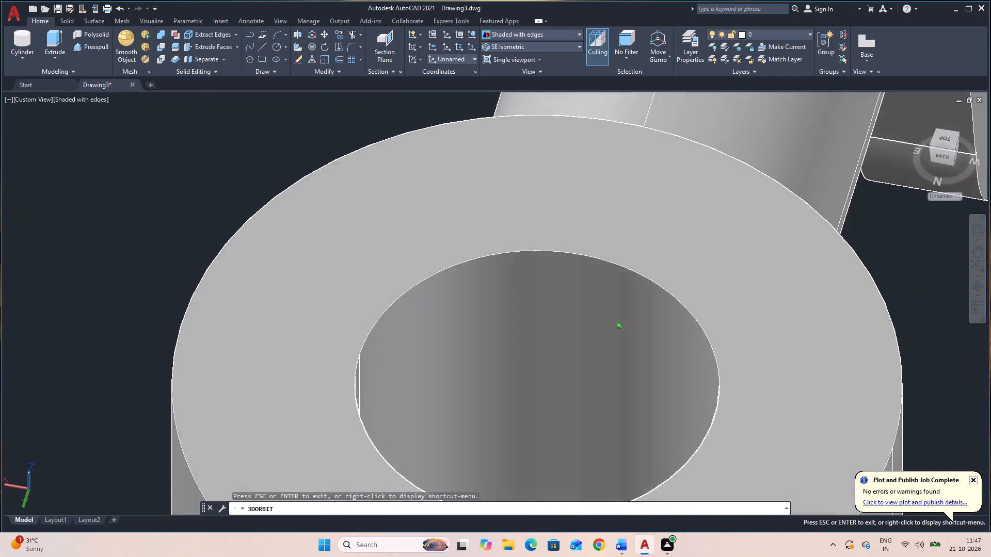
left_click_drag(775, 359, 674, 285)
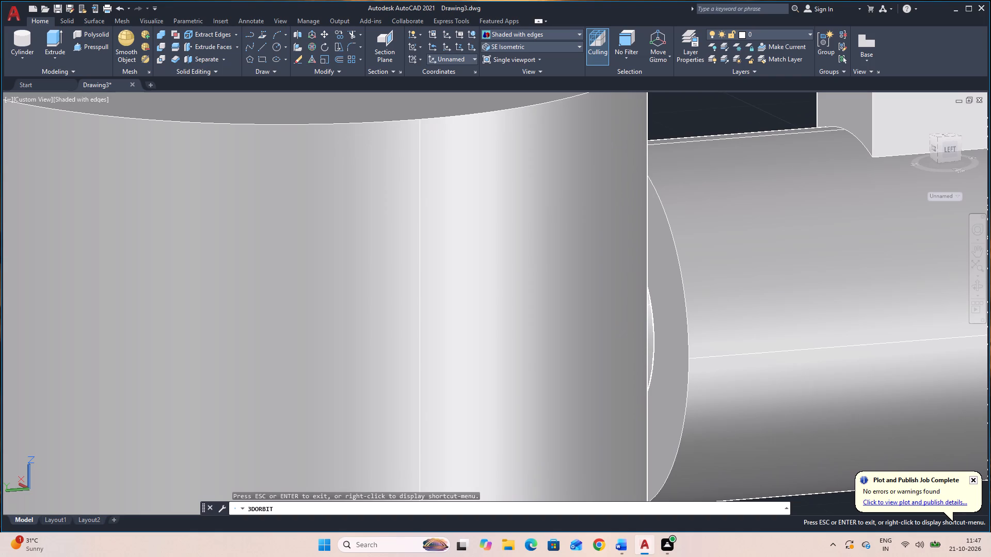
key("Escape")
left_click(674, 326)
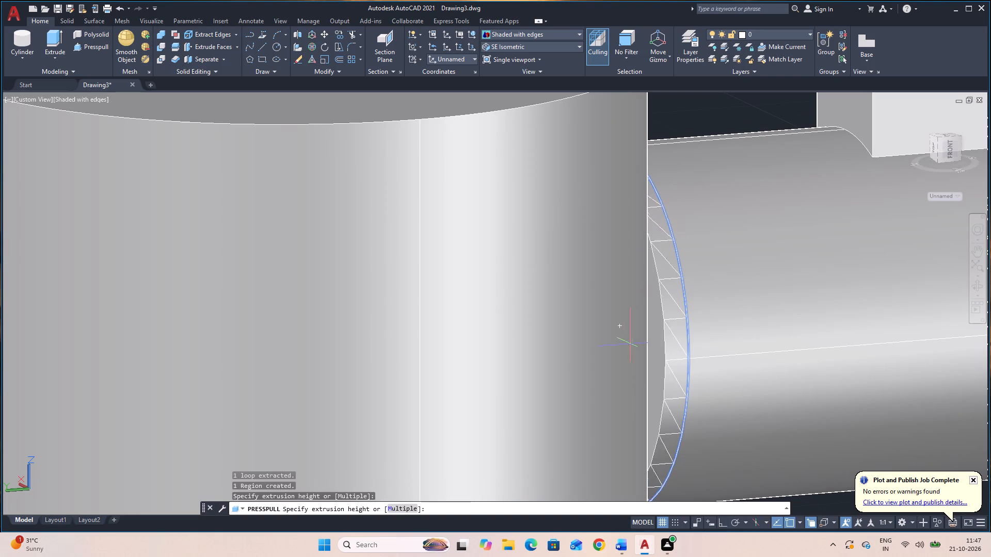
left_click(588, 345)
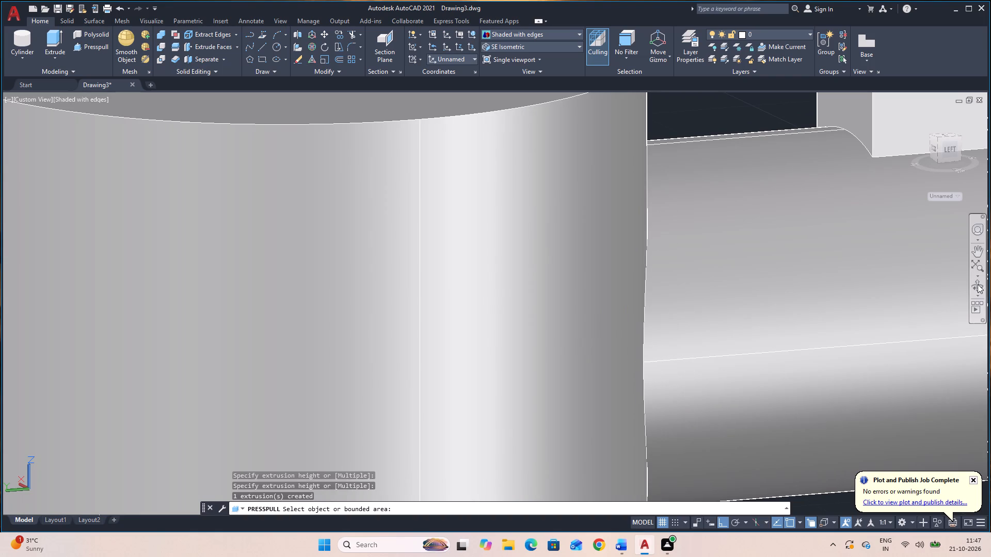
Inspect the boss bore from above and set the view to SE Isometric.
left_click(978, 284)
left_click_drag(882, 286, 990, 378)
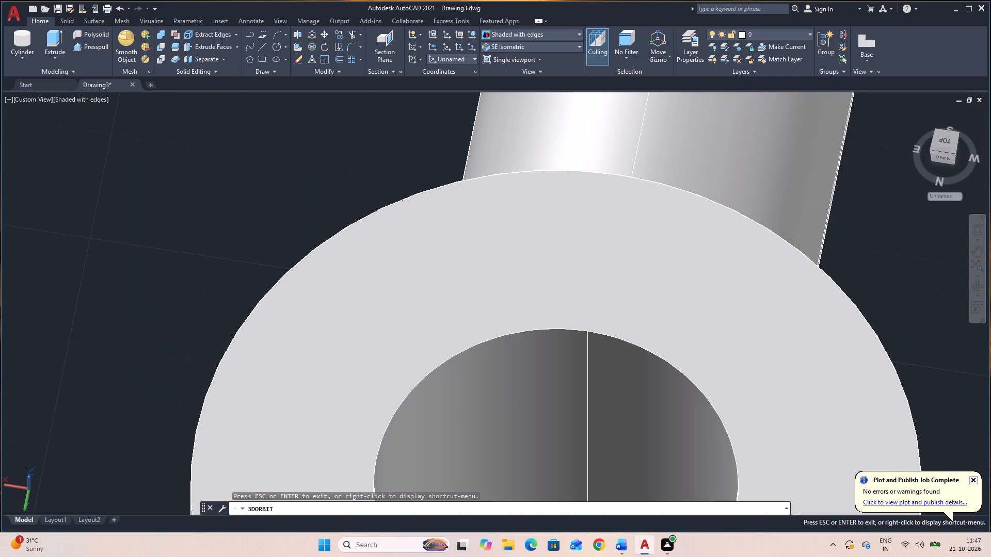
middle_click_drag(920, 373, 913, 245)
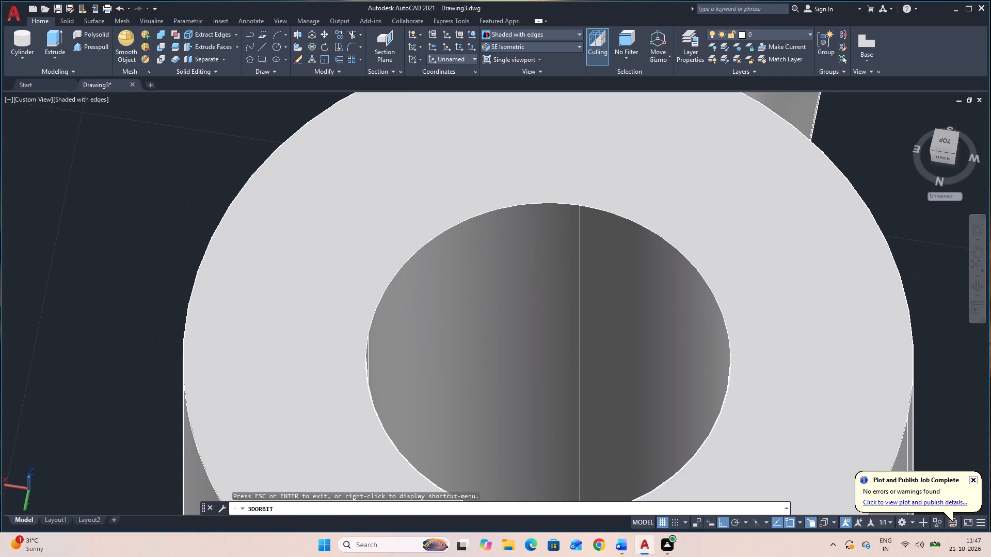
key("Escape")
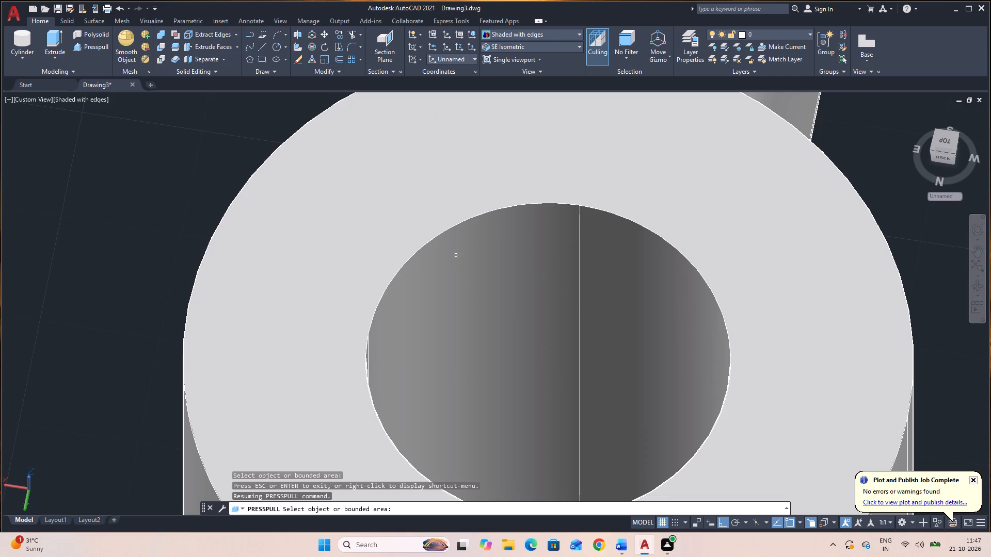
key("Escape")
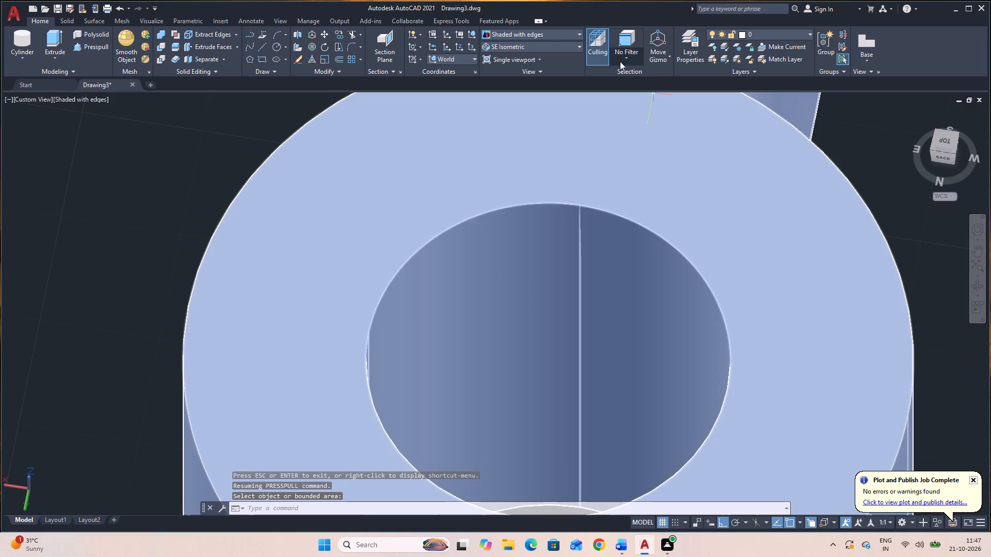
left_click(555, 45)
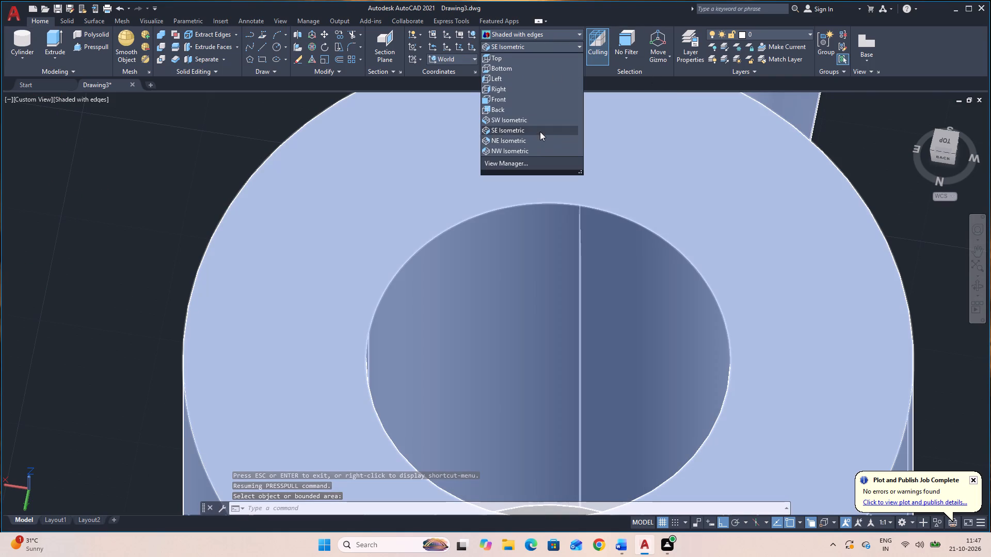
left_click(540, 132)
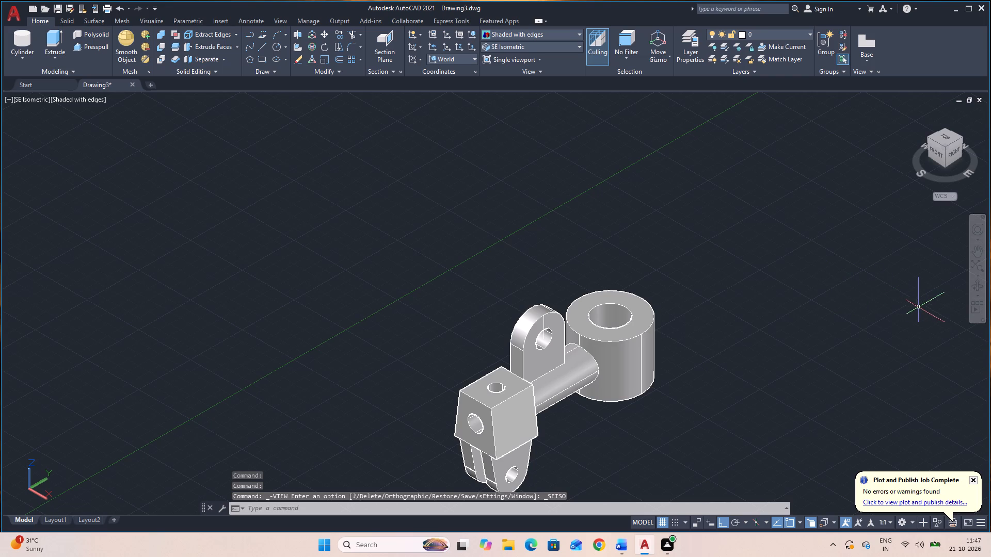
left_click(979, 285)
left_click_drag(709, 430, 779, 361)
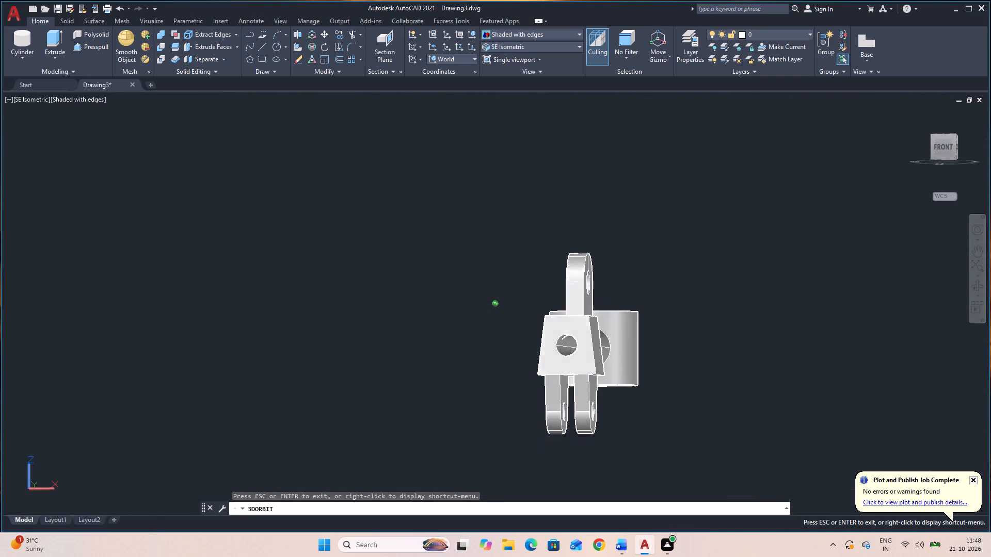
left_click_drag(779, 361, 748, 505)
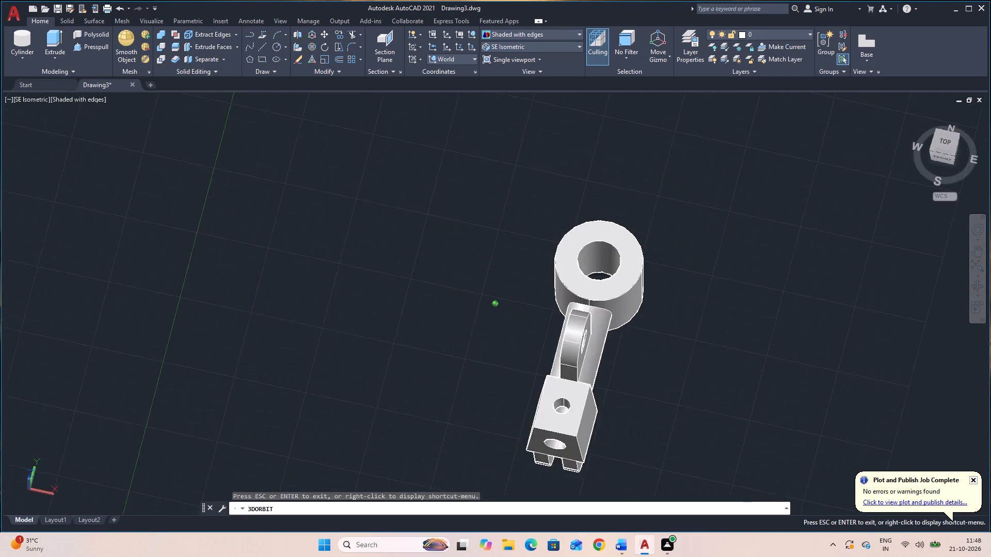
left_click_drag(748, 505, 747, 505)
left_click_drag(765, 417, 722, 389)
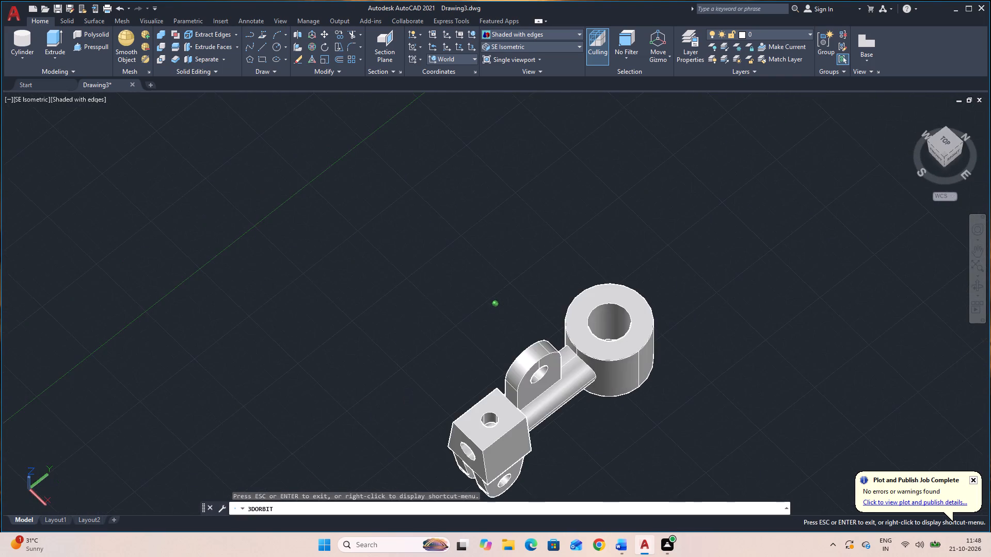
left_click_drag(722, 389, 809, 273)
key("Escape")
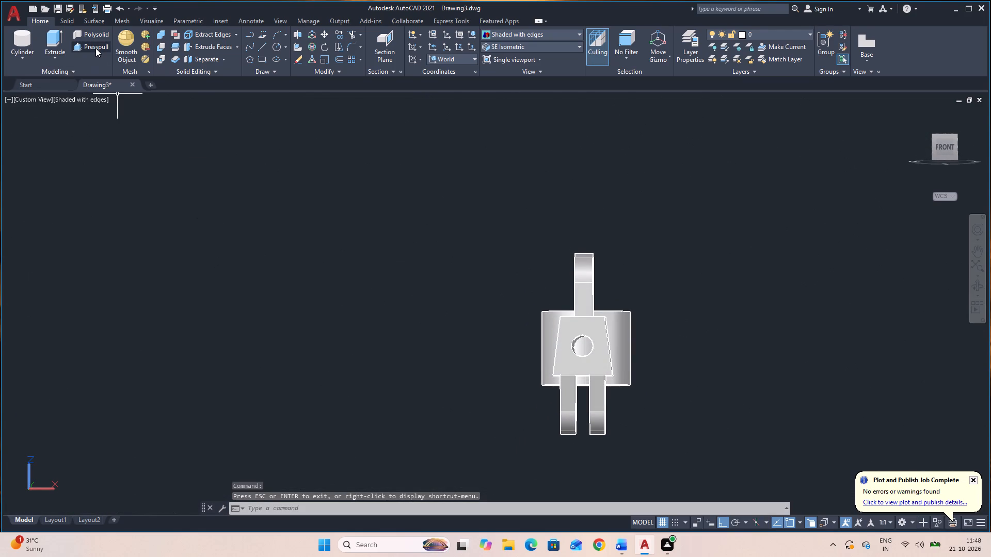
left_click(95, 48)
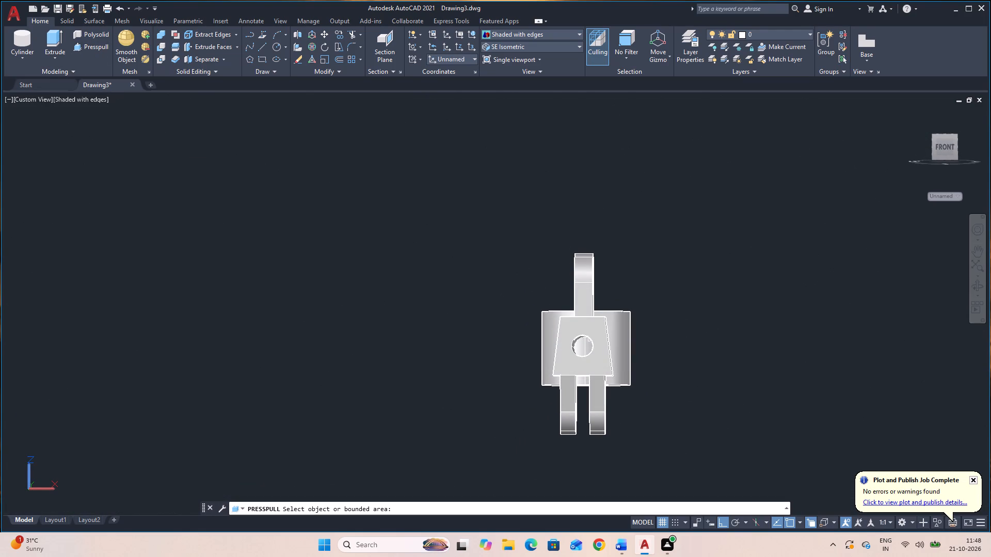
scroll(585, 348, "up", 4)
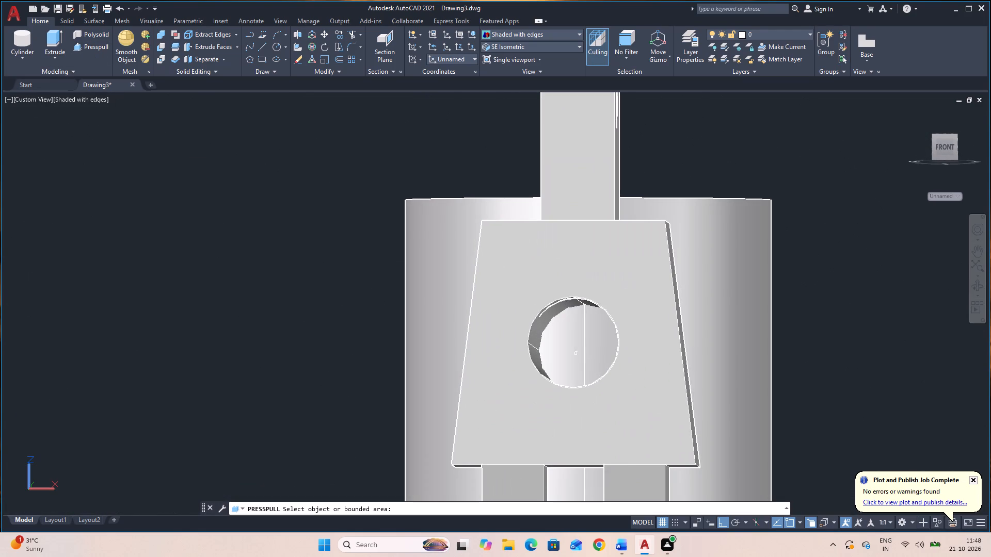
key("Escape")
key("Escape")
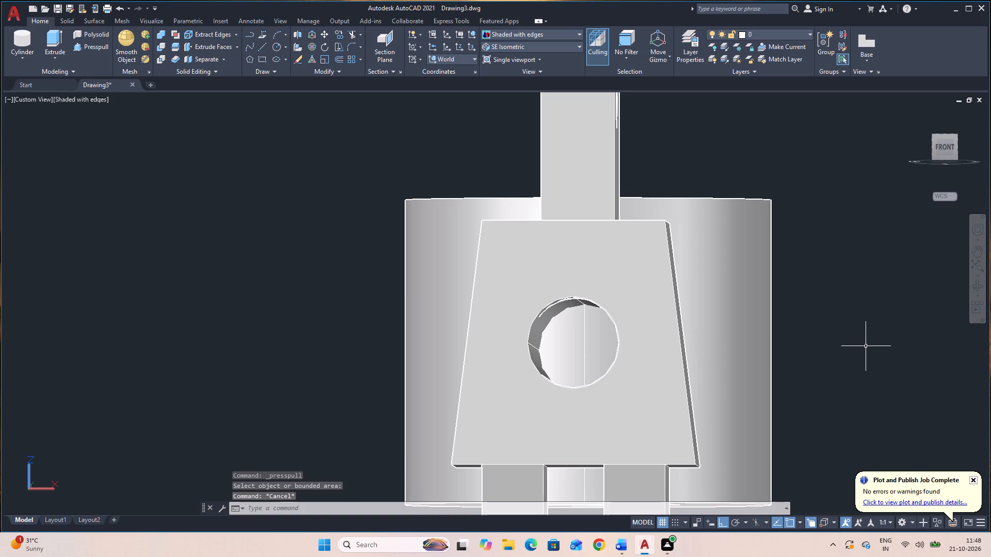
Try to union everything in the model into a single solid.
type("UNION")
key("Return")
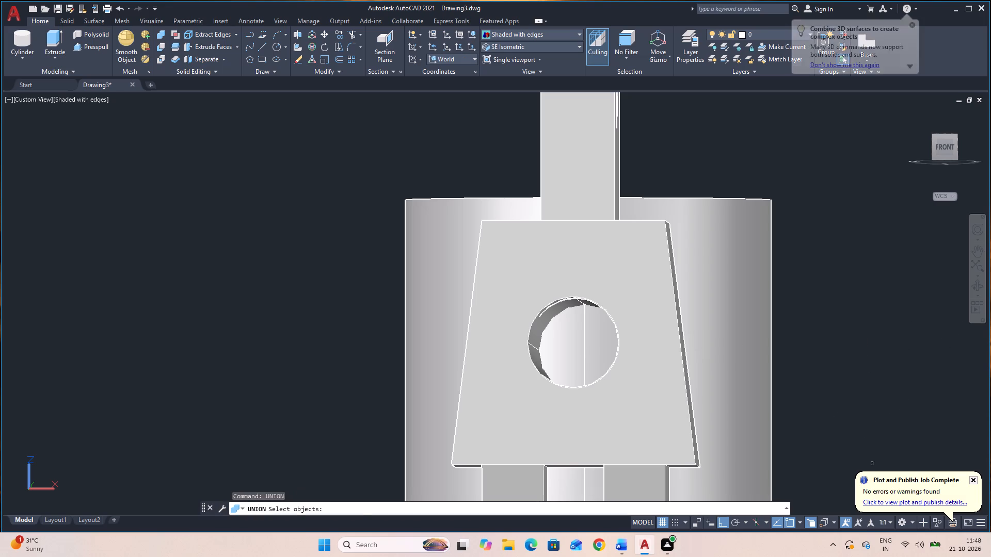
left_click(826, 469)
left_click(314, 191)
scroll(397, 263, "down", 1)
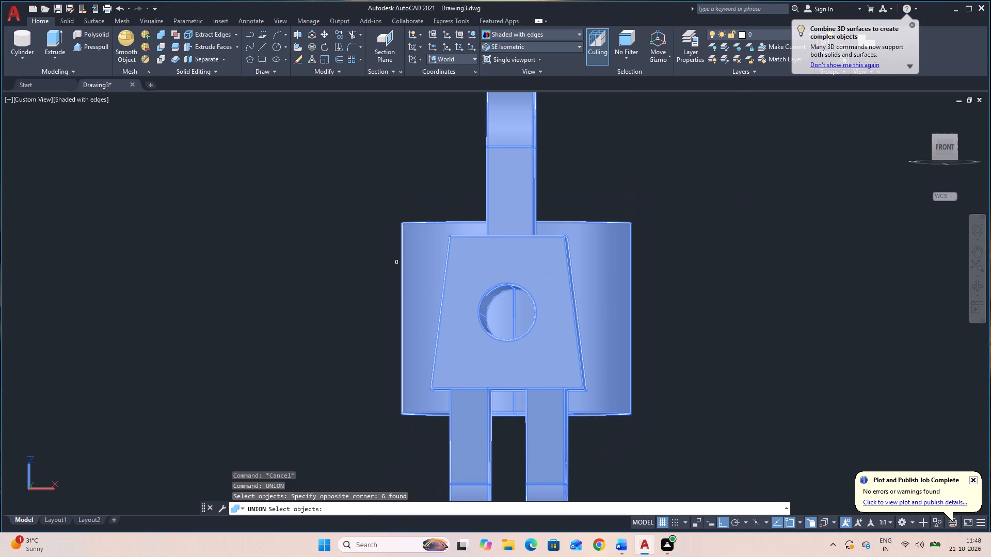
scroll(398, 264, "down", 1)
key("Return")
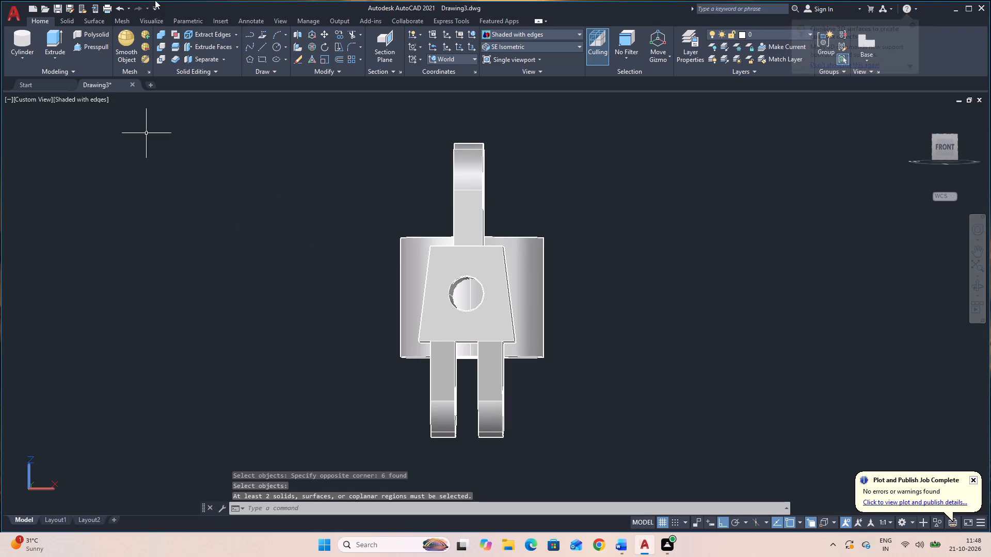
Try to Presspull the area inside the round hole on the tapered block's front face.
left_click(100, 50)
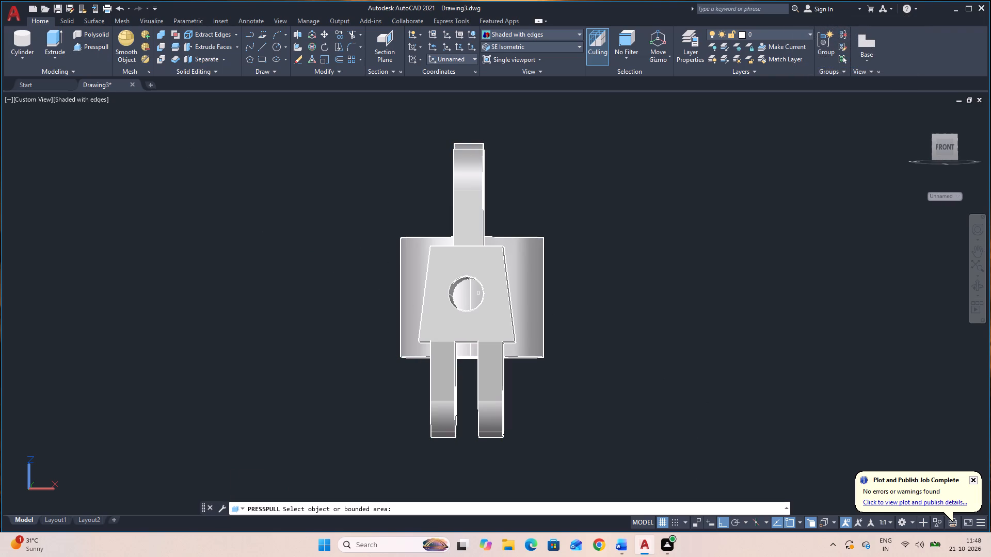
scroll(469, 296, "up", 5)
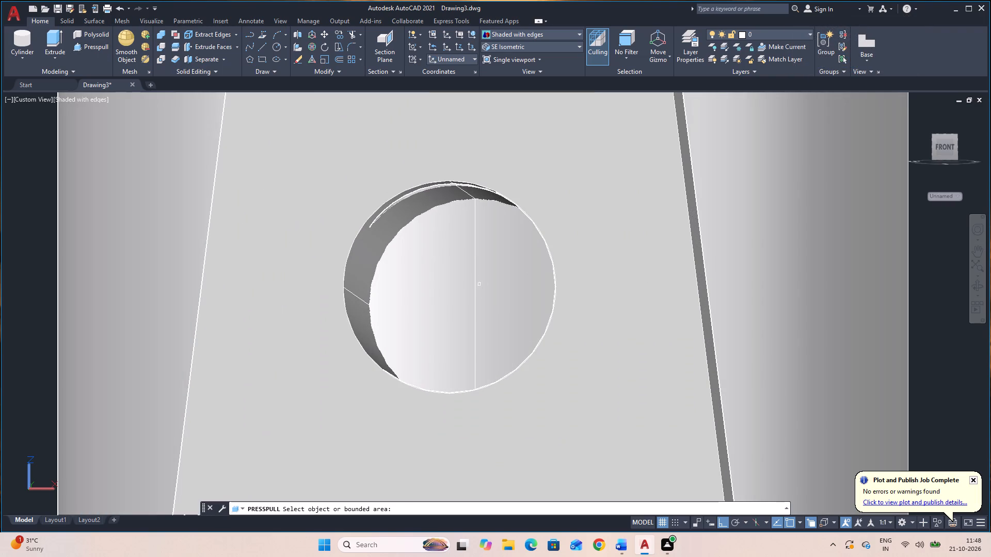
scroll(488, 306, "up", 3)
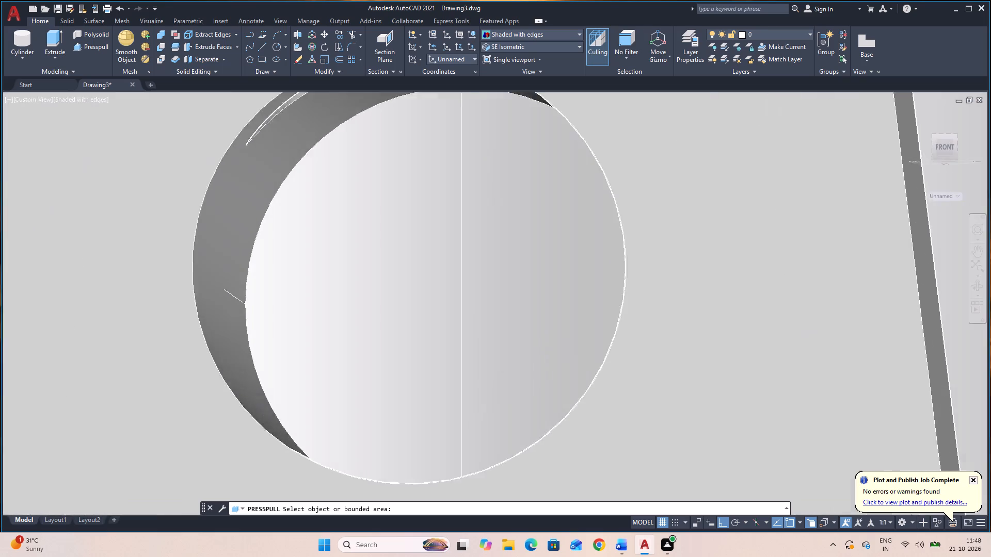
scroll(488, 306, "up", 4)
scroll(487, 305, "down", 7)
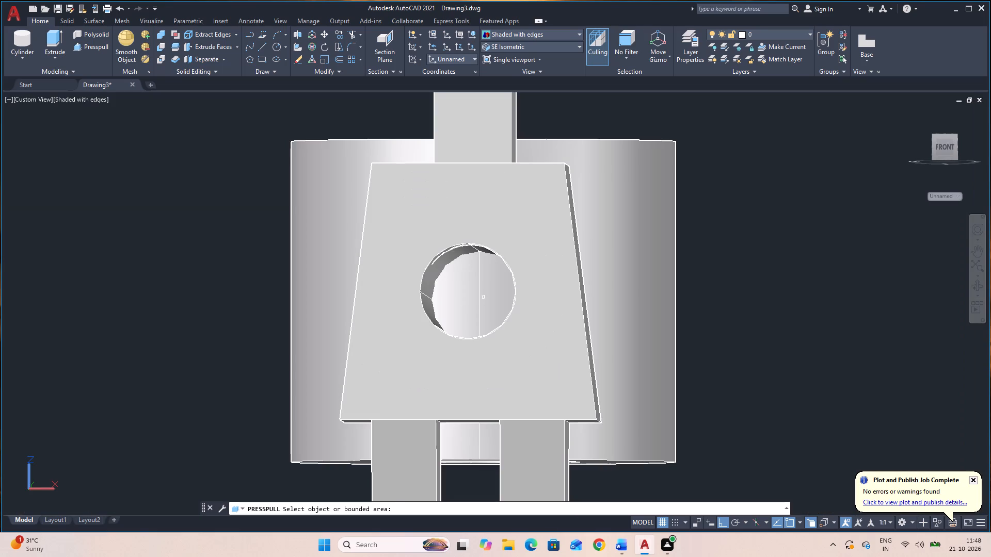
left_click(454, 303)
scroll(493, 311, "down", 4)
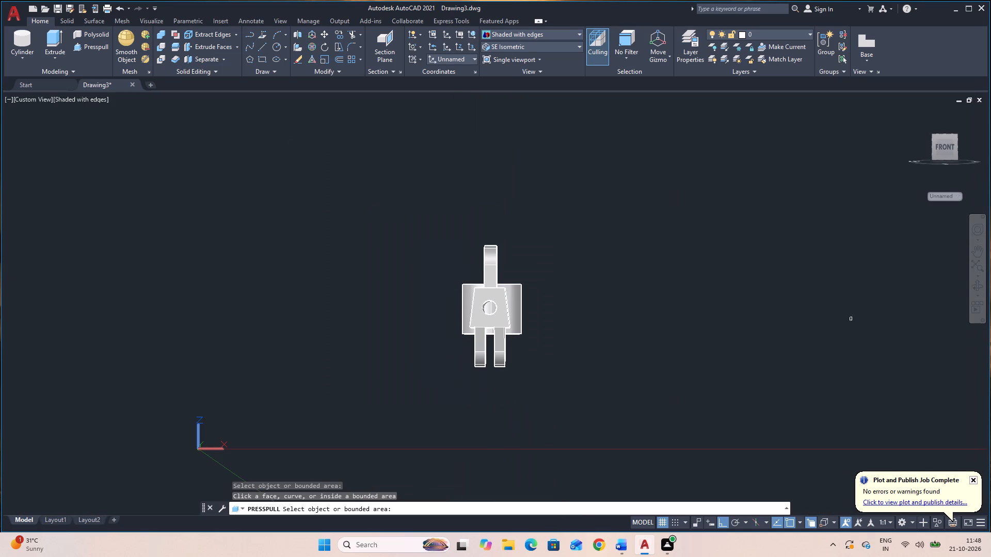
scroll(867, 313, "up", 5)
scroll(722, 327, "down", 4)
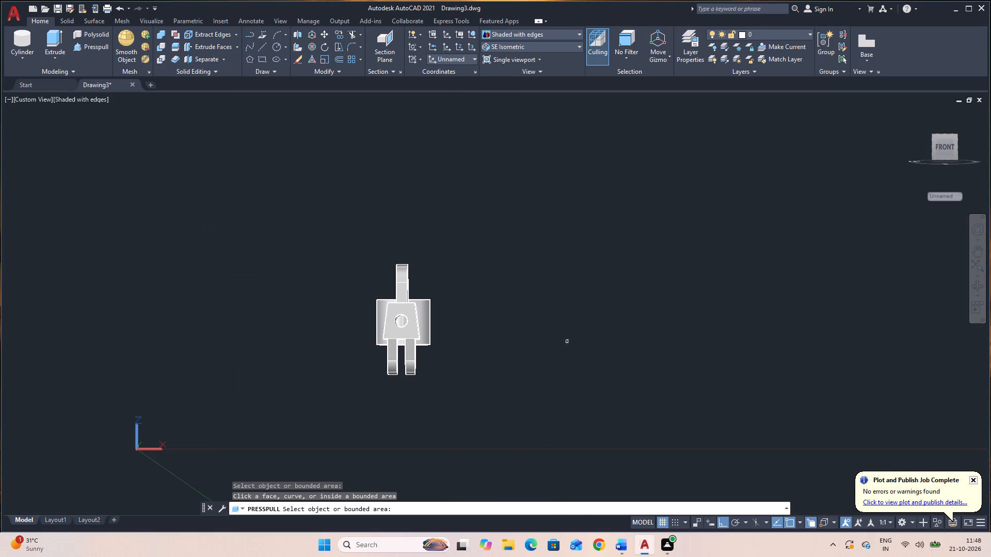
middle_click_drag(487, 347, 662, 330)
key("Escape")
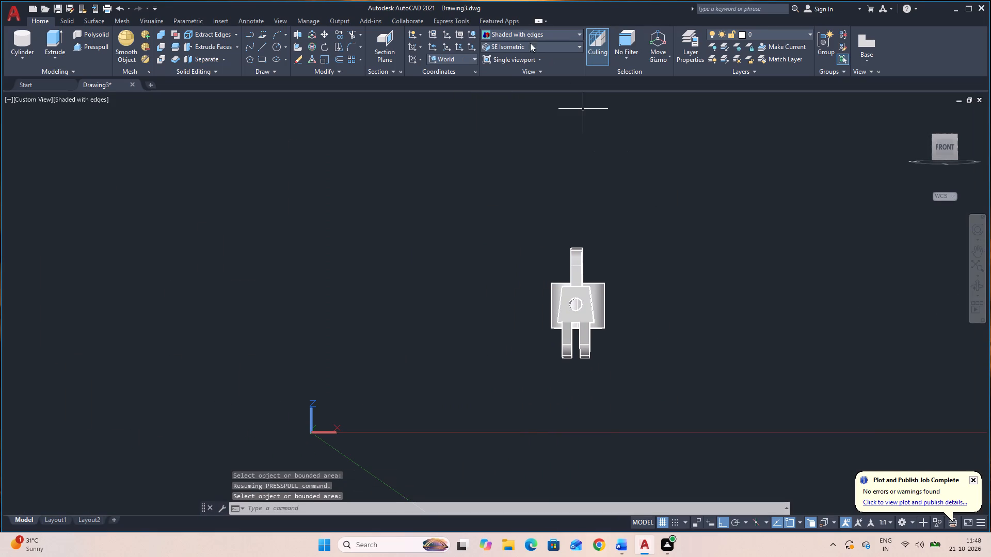
Erase the leftover object inside the round hole on the tapered block's front face.
left_click(533, 50)
left_click(534, 127)
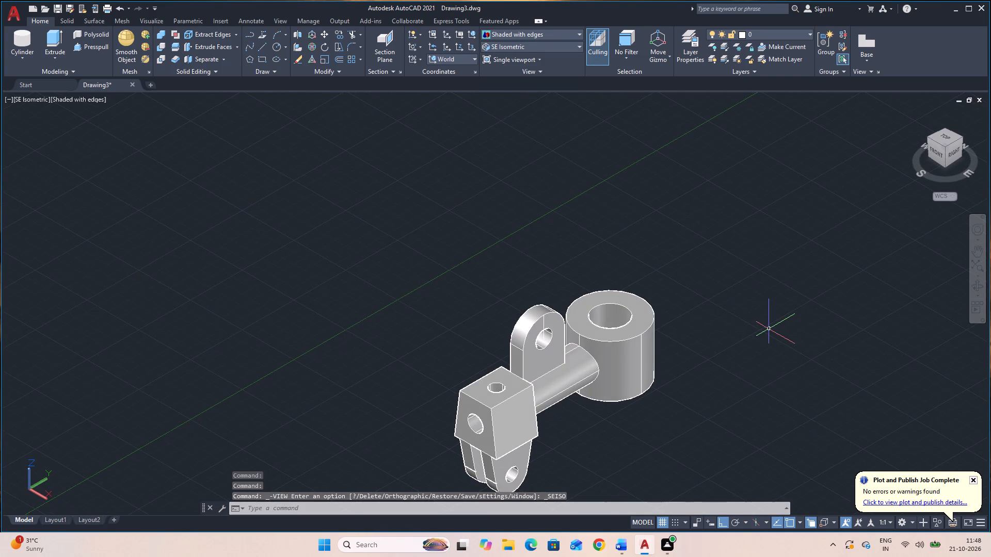
left_click(980, 286)
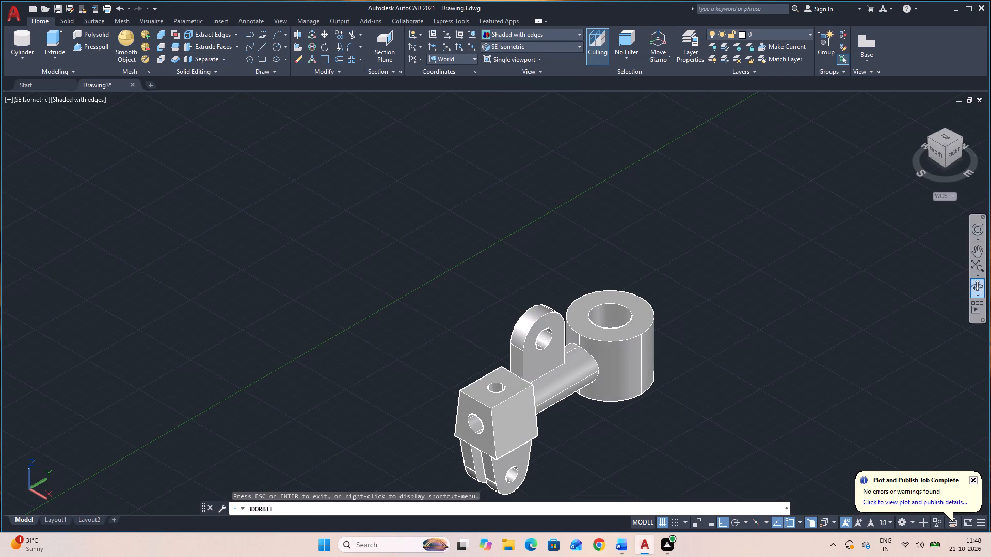
left_click_drag(688, 421, 782, 382)
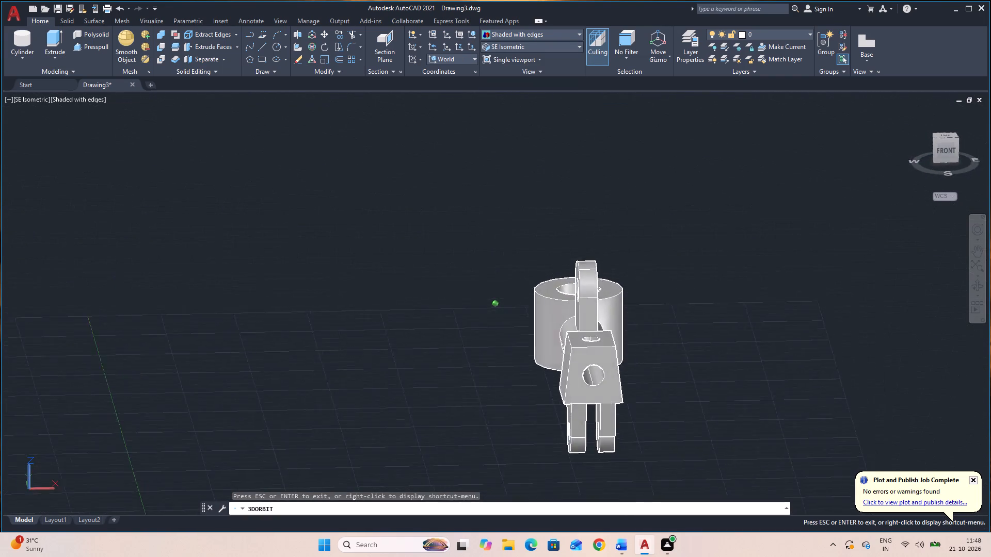
left_click_drag(782, 382, 772, 354)
key("Escape")
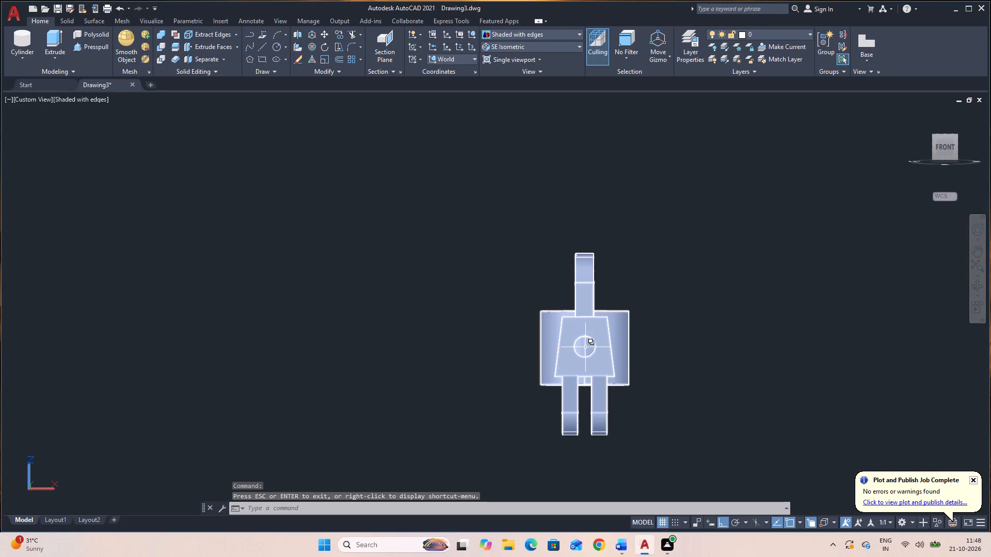
left_click(586, 348)
key("Escape")
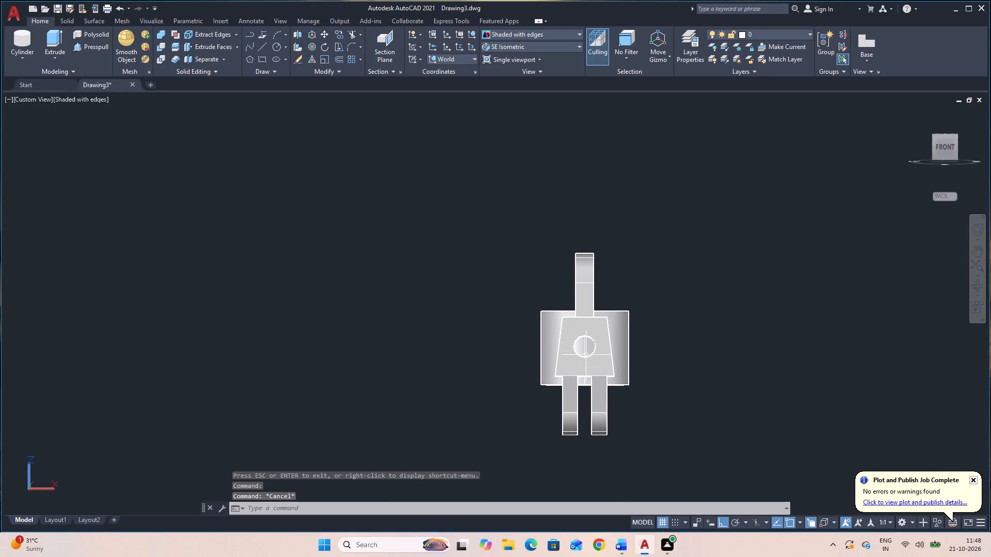
left_click(585, 346)
left_click(639, 396)
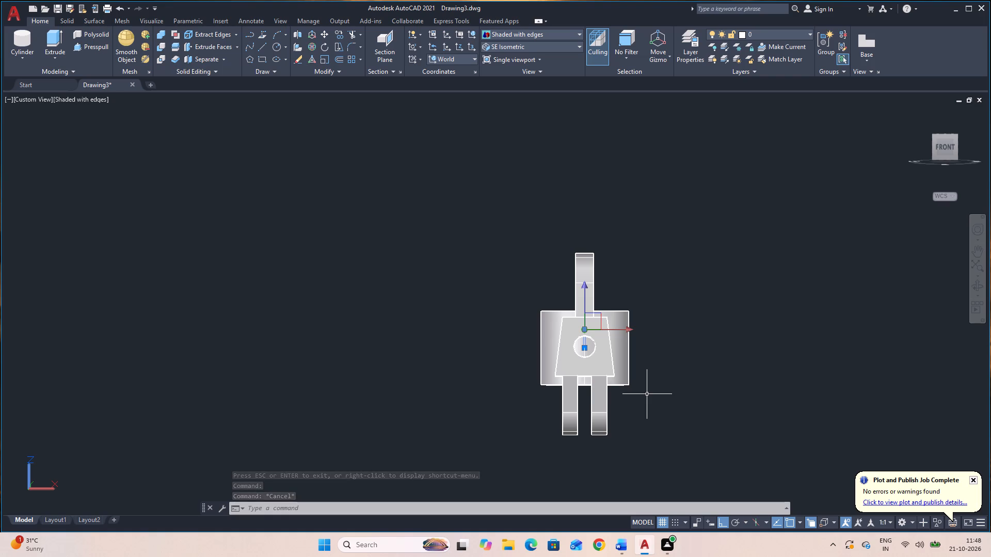
key("Delete")
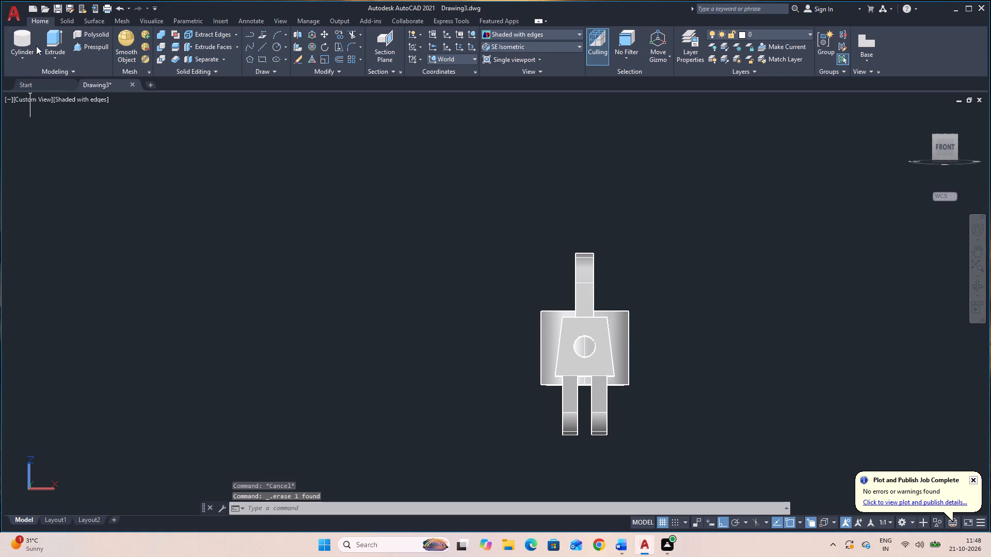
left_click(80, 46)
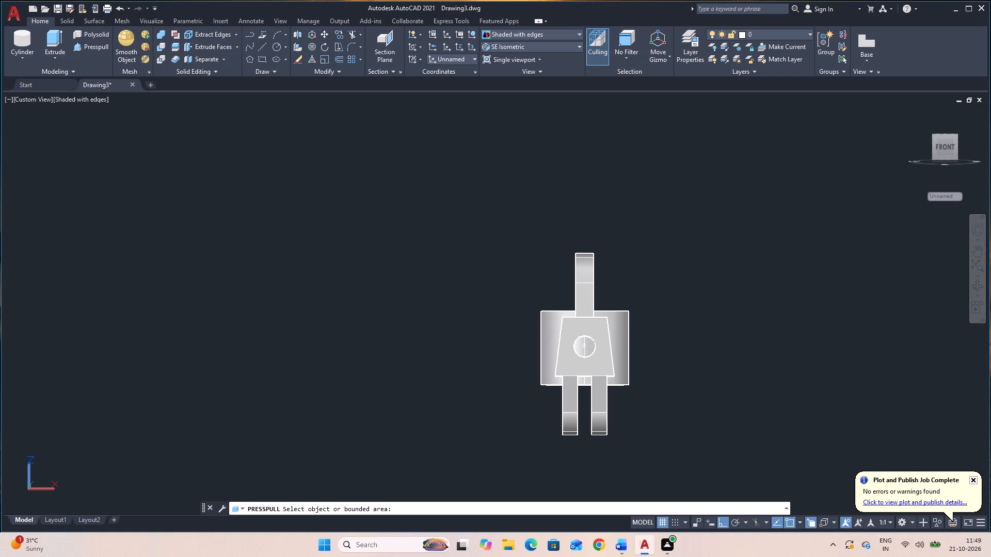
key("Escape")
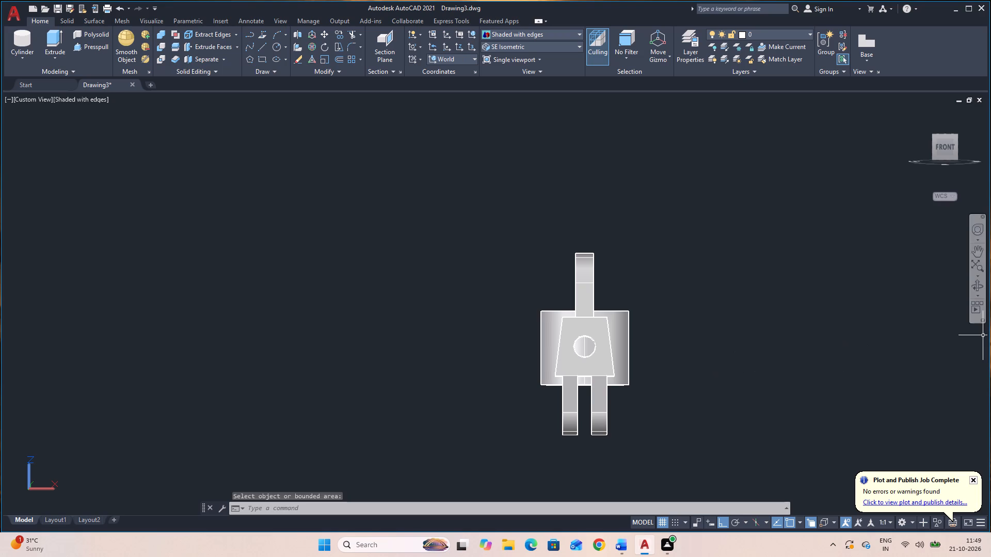
Inspect the part from the front and side, including the round hole in the tapered block's front face.
left_click(976, 284)
left_click_drag(835, 322, 835, 327)
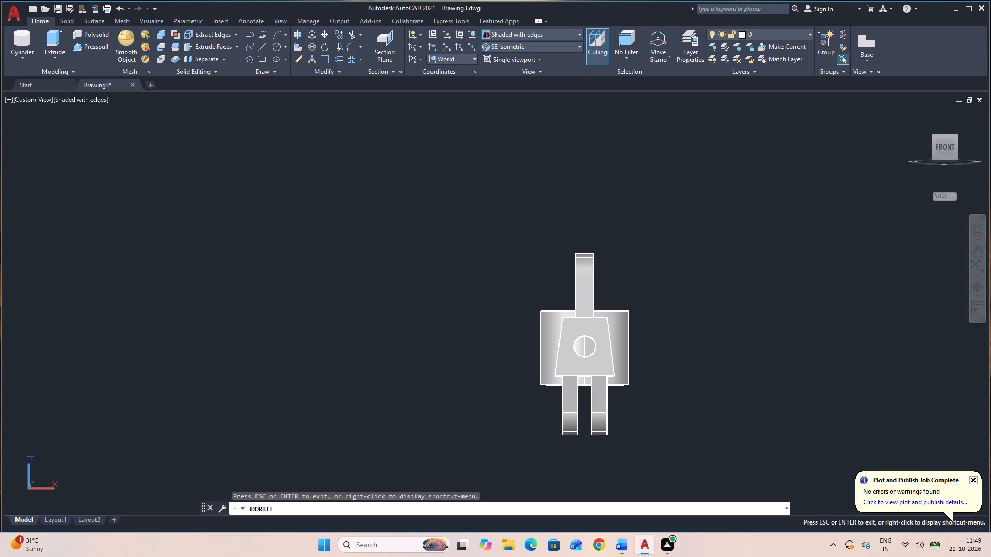
left_click_drag(835, 327, 779, 319)
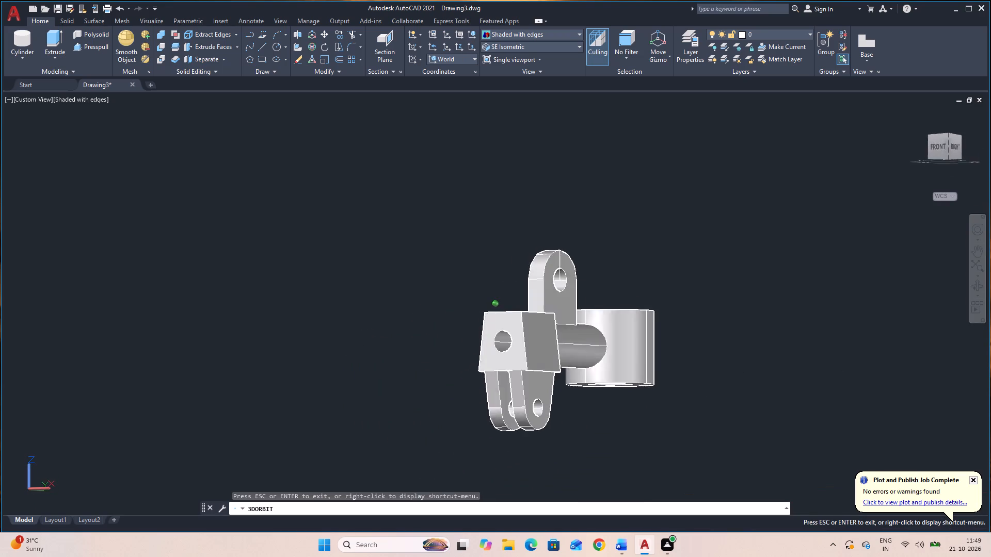
left_click_drag(779, 319, 835, 318)
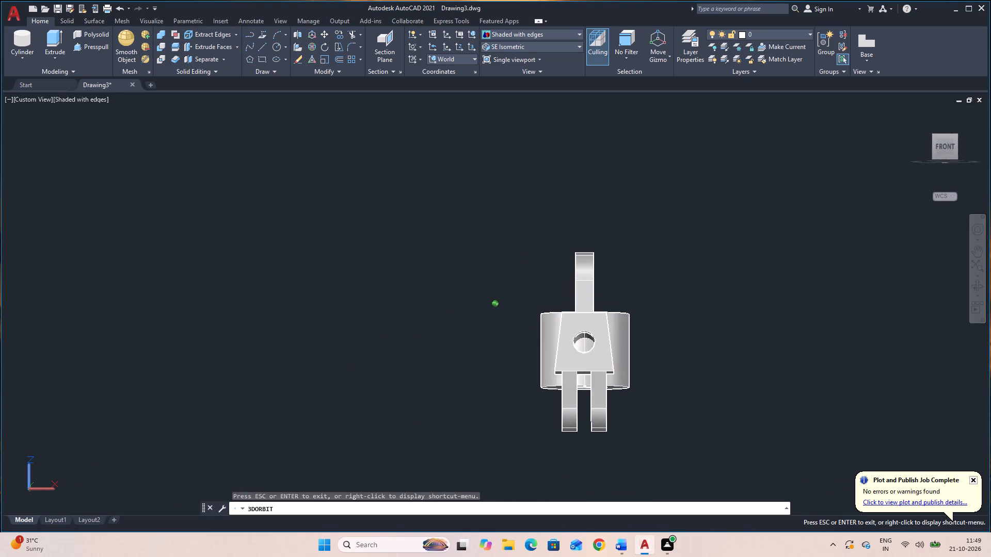
left_click_drag(835, 318, 708, 372)
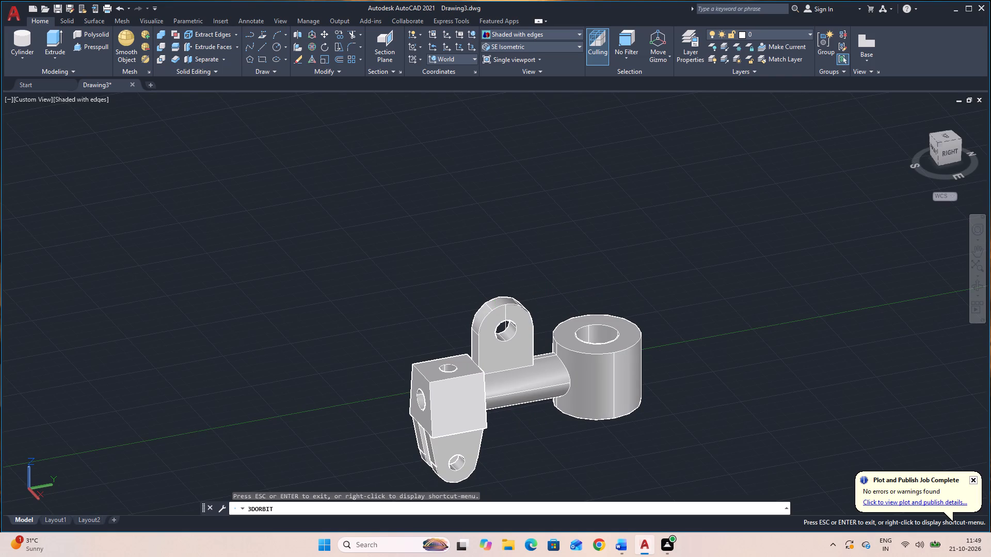
left_click_drag(528, 320, 621, 309)
key("Escape")
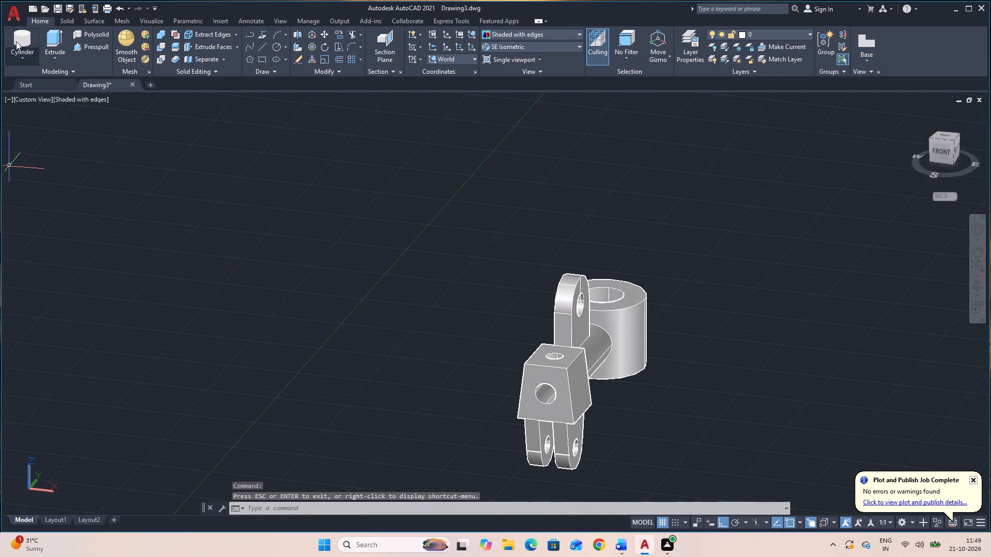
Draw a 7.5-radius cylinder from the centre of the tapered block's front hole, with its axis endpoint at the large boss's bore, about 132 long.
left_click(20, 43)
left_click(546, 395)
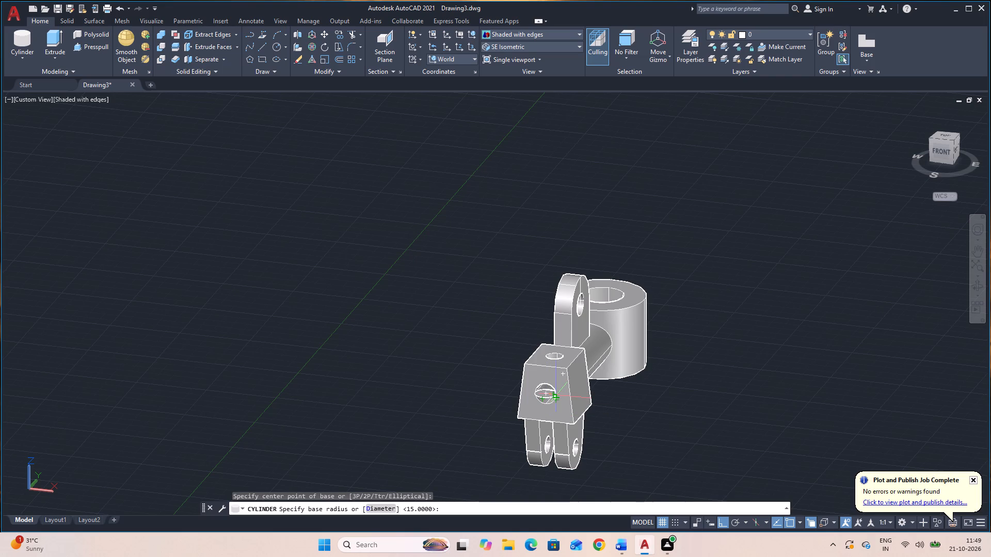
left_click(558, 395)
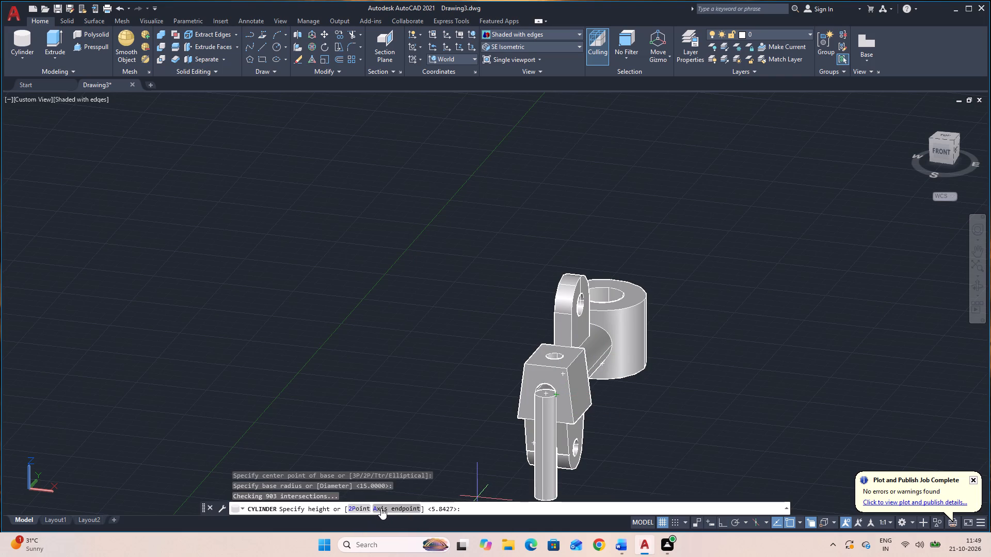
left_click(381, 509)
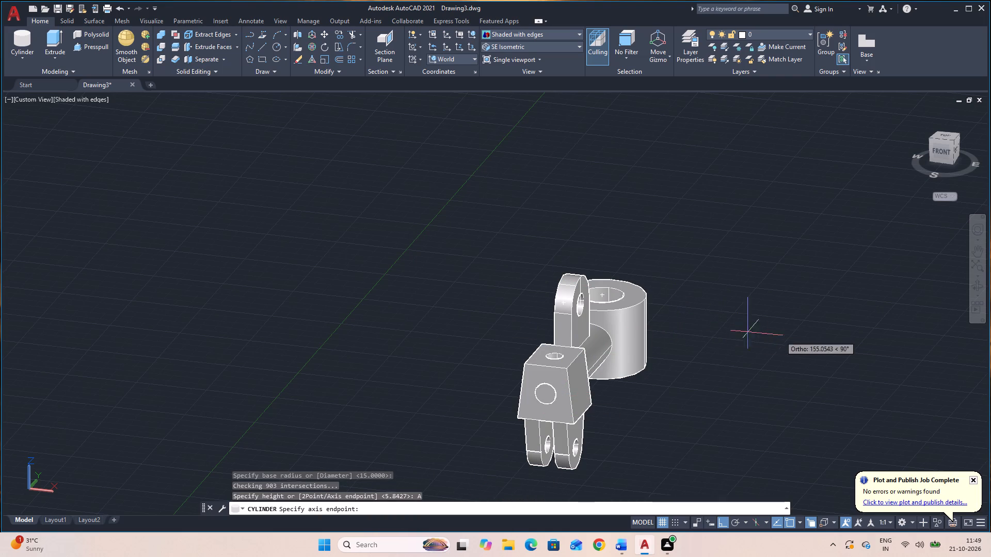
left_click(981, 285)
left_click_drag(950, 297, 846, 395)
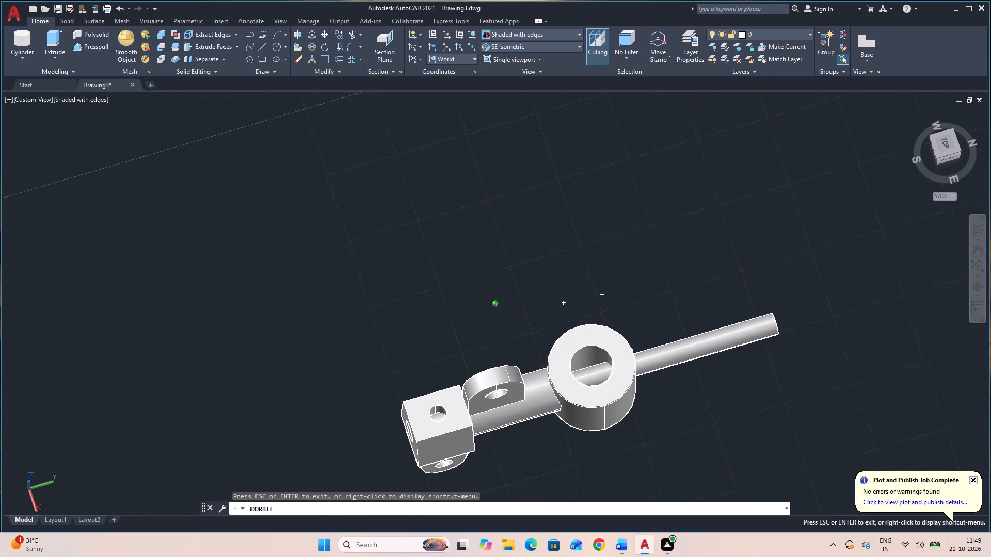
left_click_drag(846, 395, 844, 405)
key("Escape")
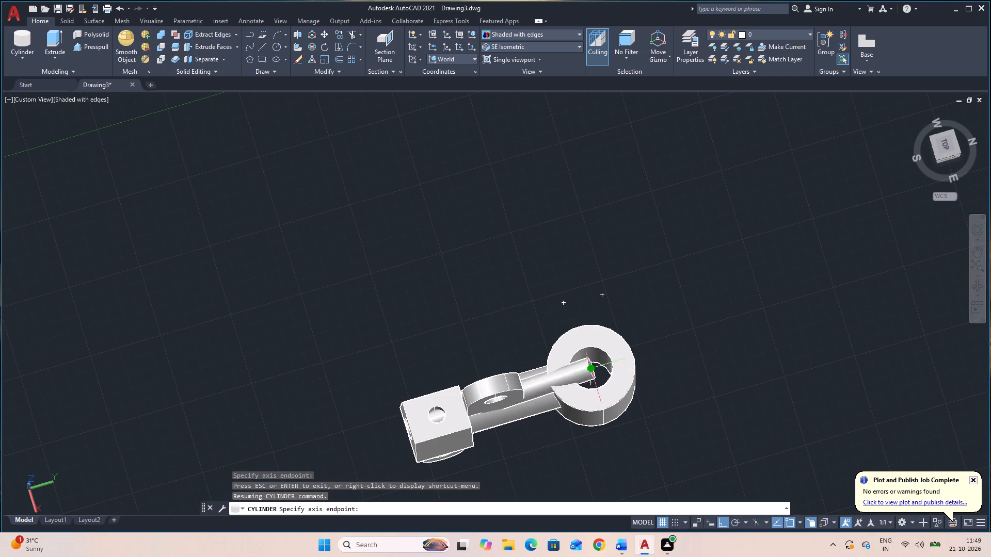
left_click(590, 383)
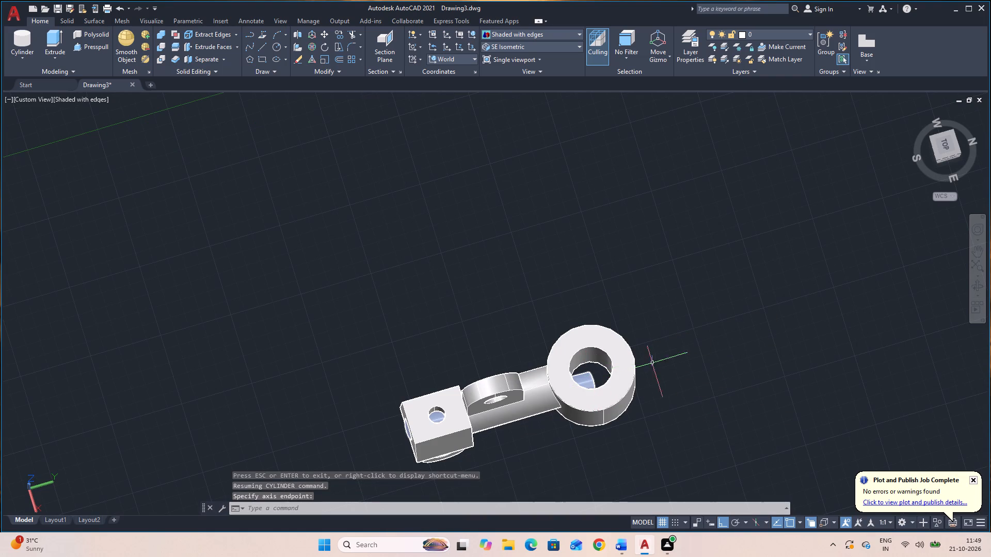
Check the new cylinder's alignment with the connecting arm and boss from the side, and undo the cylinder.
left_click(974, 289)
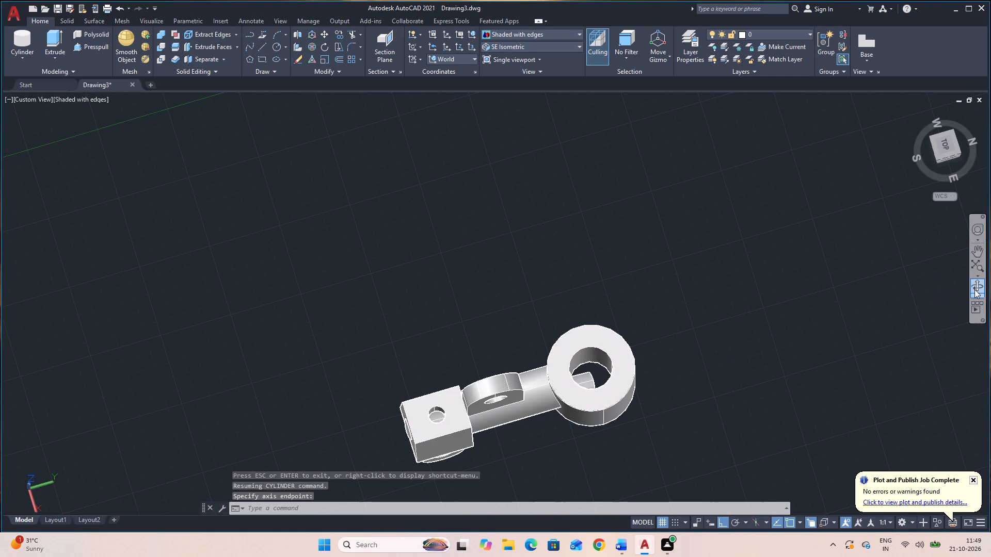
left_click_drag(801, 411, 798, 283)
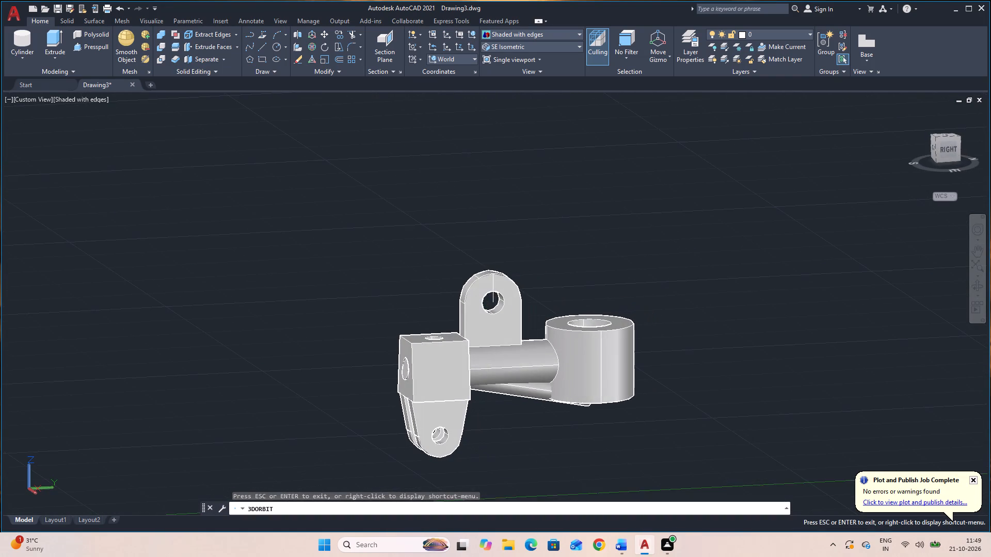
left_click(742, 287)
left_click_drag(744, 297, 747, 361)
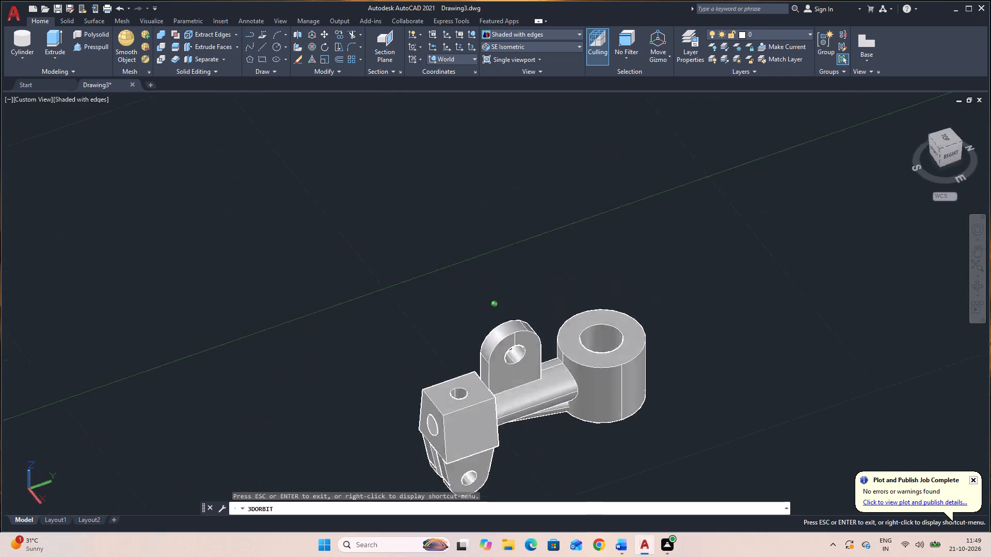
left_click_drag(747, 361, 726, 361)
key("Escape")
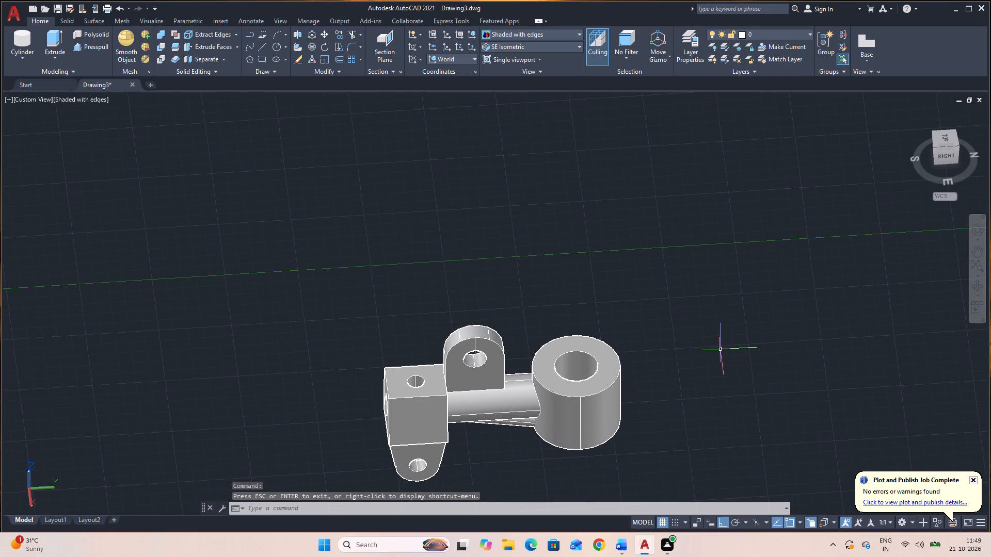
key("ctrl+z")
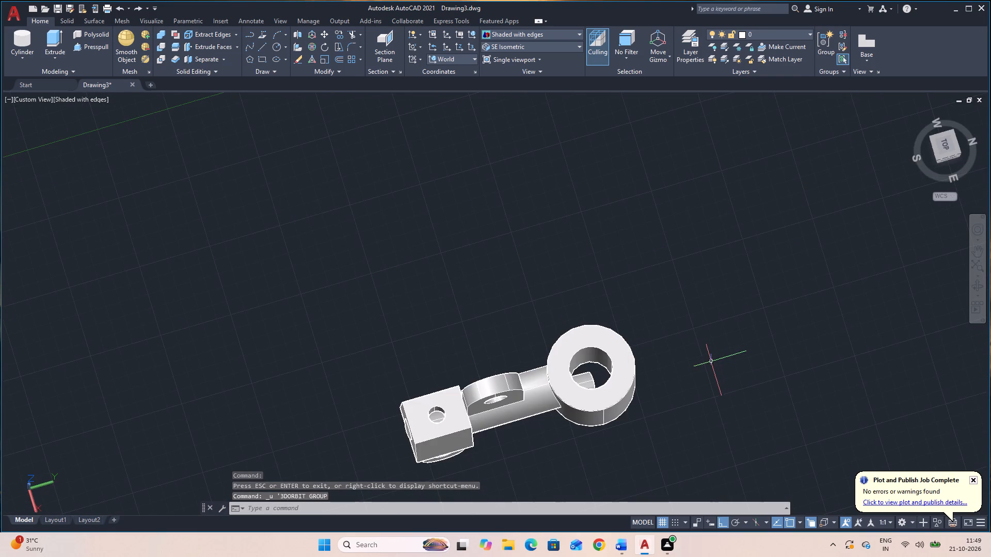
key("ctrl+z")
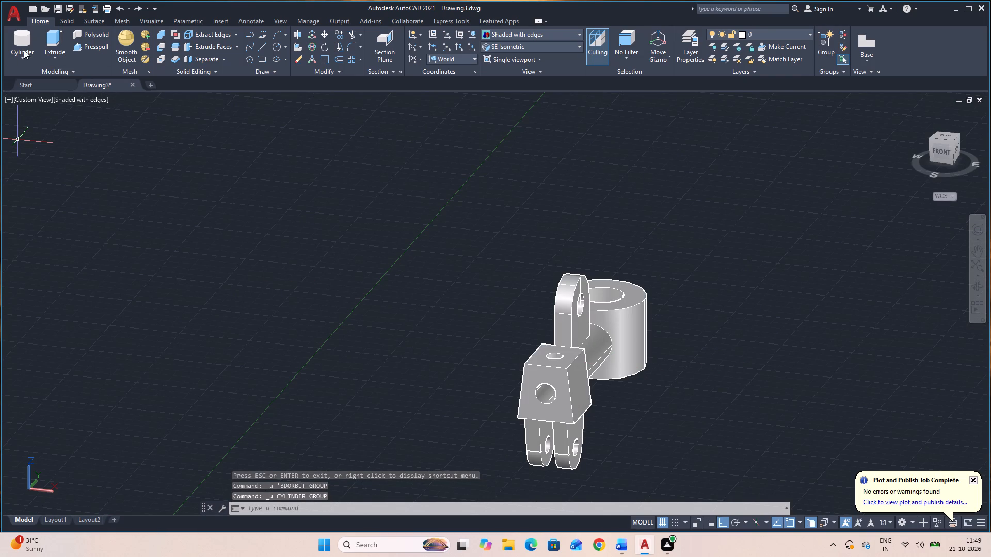
Draw a cylinder from the front hole's centre, matching the hole's radius, with its axis running 150 horizontally back toward the boss.
left_click(19, 36)
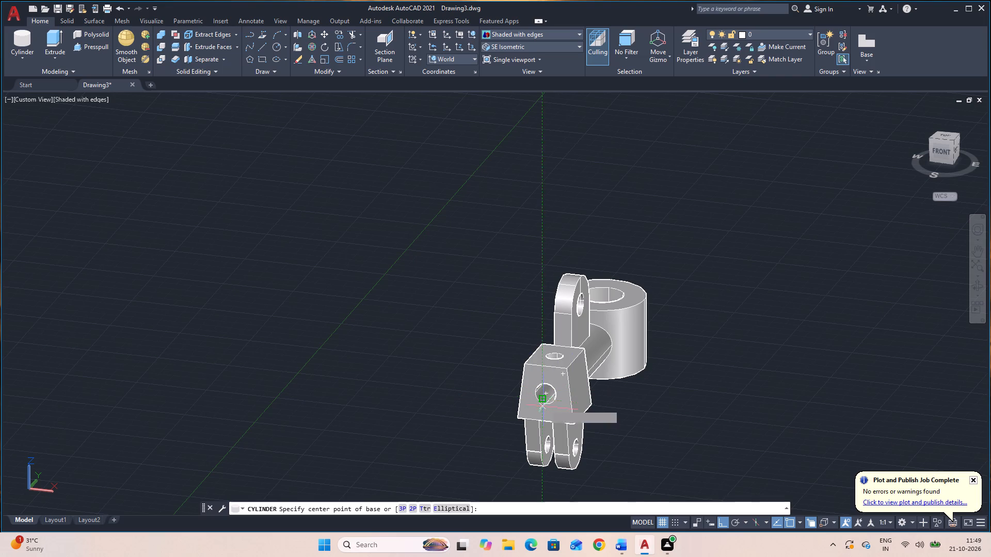
left_click(548, 393)
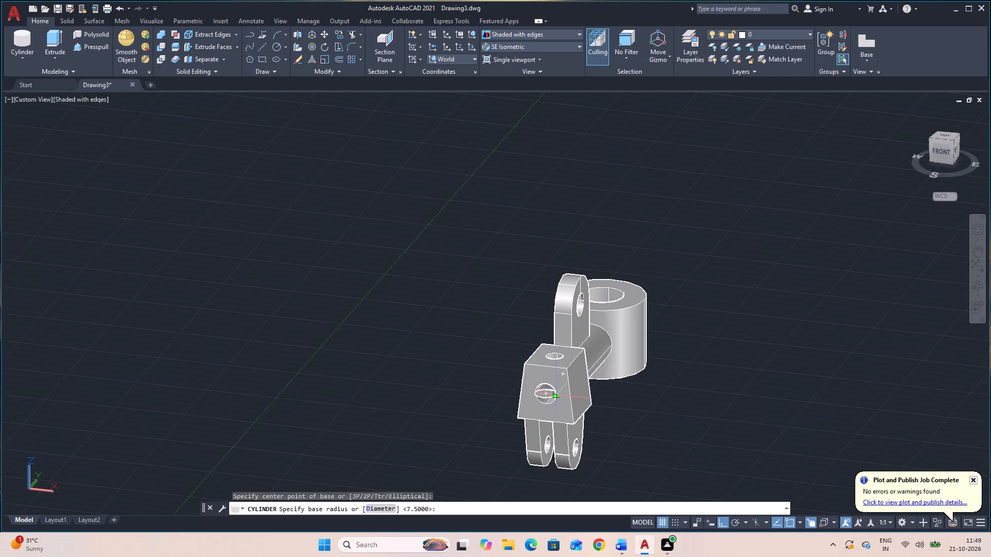
left_click(554, 395)
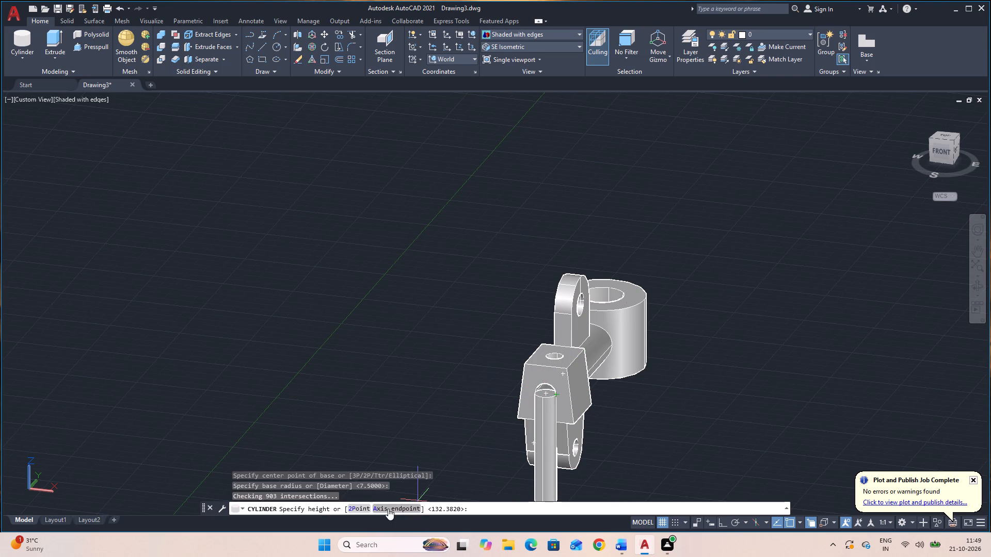
left_click(388, 509)
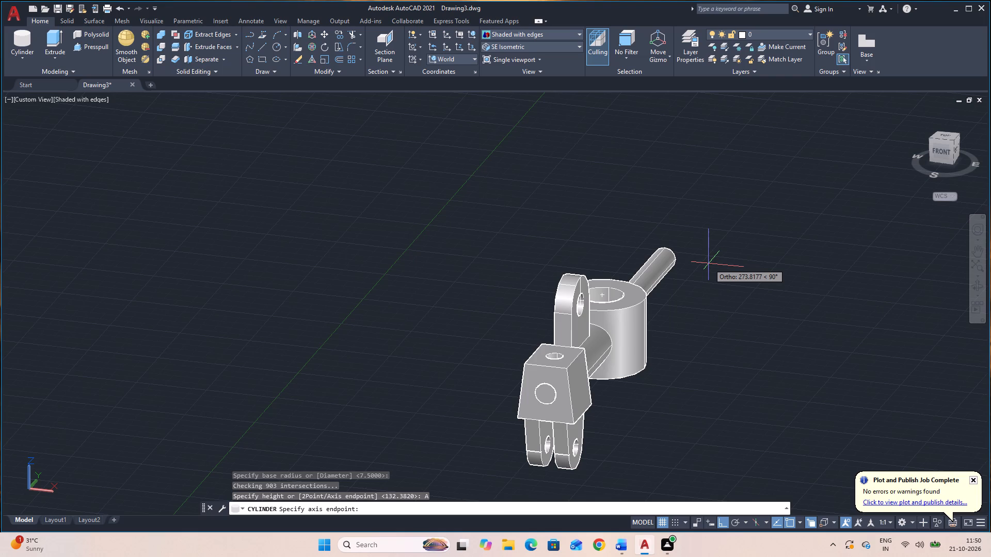
type("150")
key("Return")
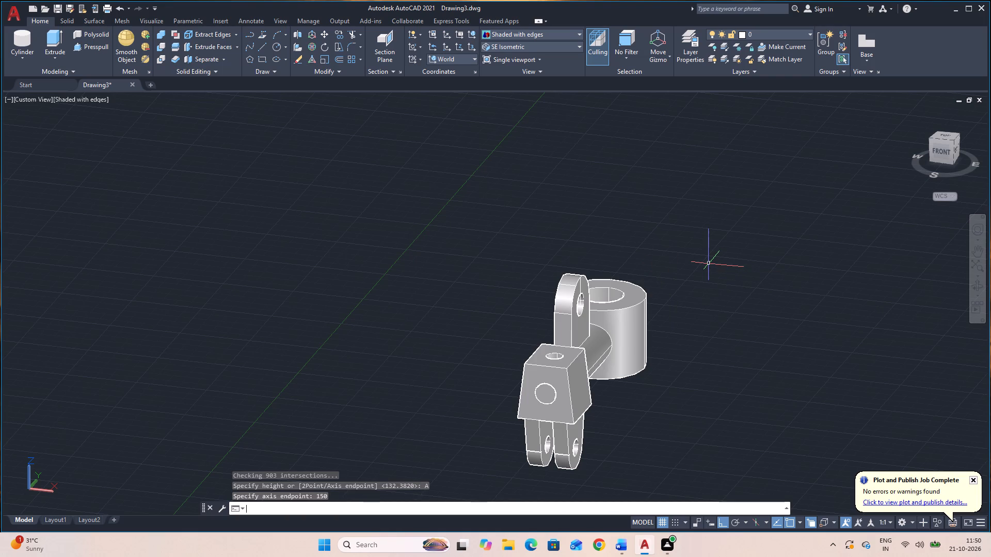
Subtract the 150-long cylinder from the main part to run the front hole through the arm into the boss bore.
left_click(980, 287)
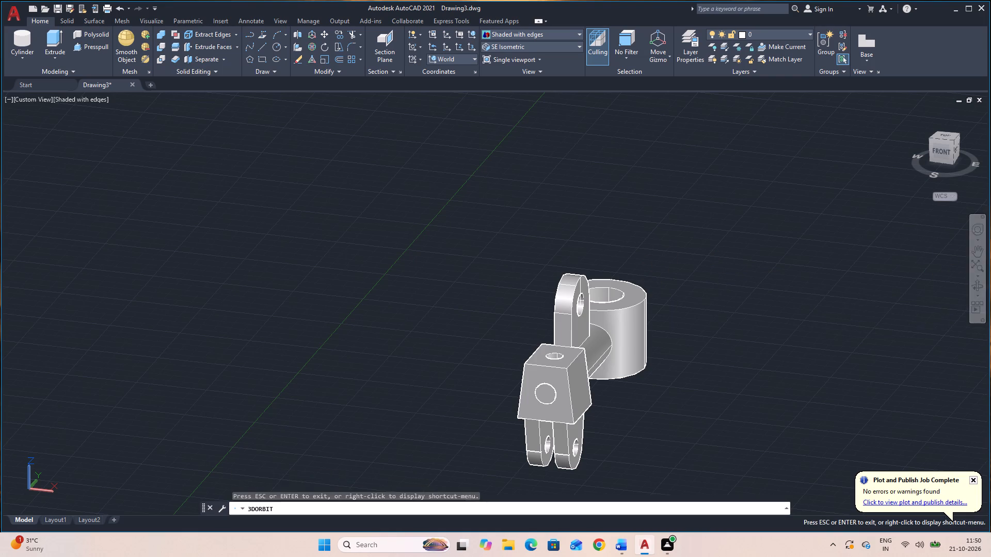
left_click_drag(844, 290, 772, 414)
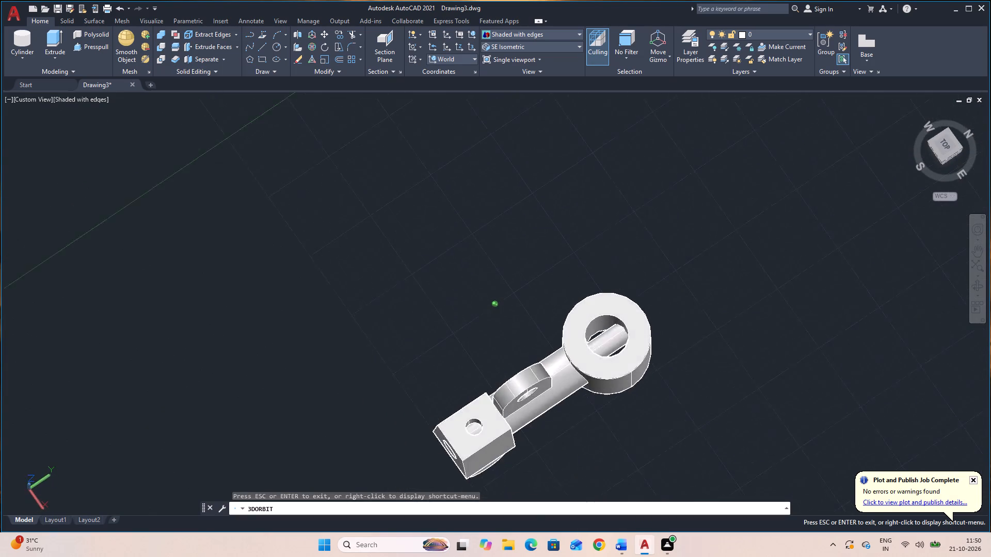
left_click_drag(772, 414, 573, 390)
left_click_drag(483, 338, 484, 334)
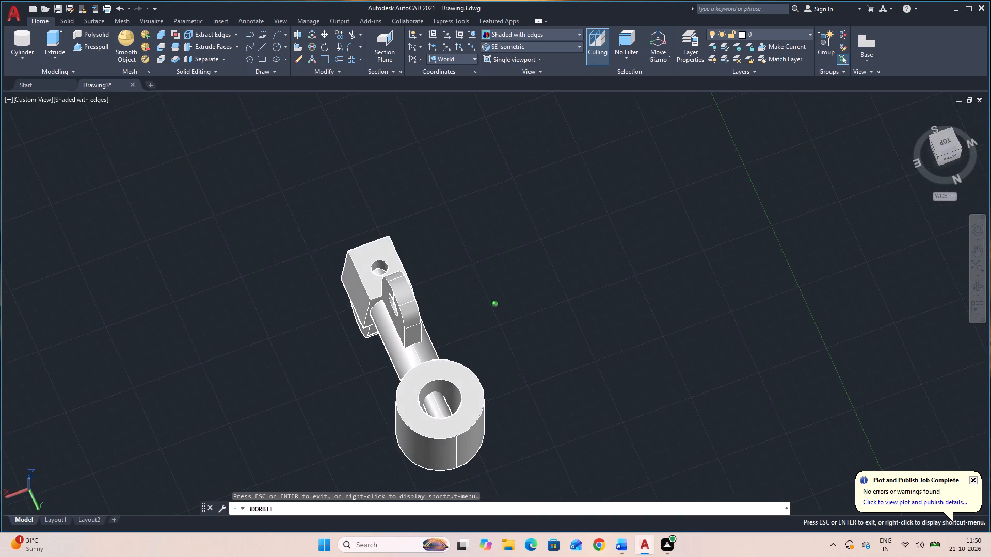
left_click_drag(484, 334, 716, 366)
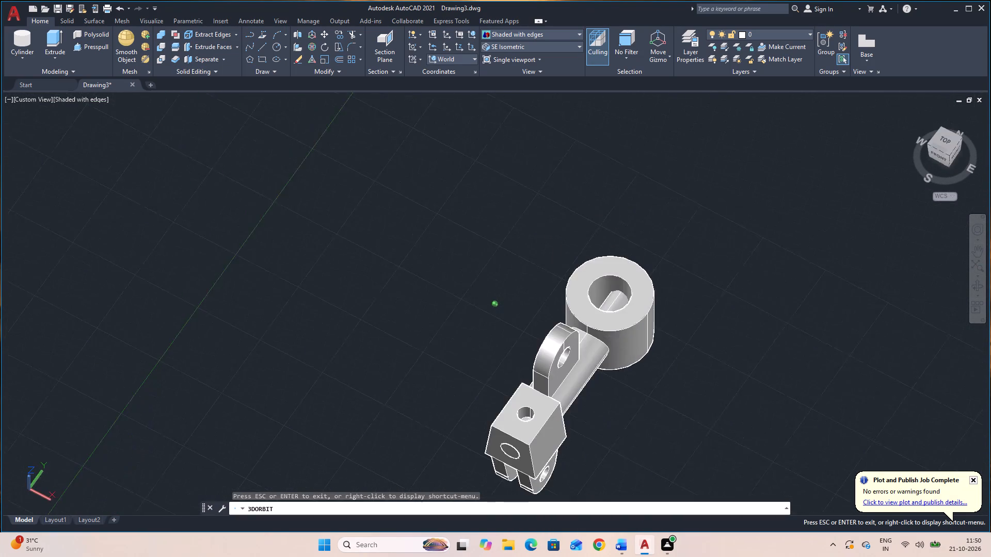
left_click_drag(716, 366, 752, 394)
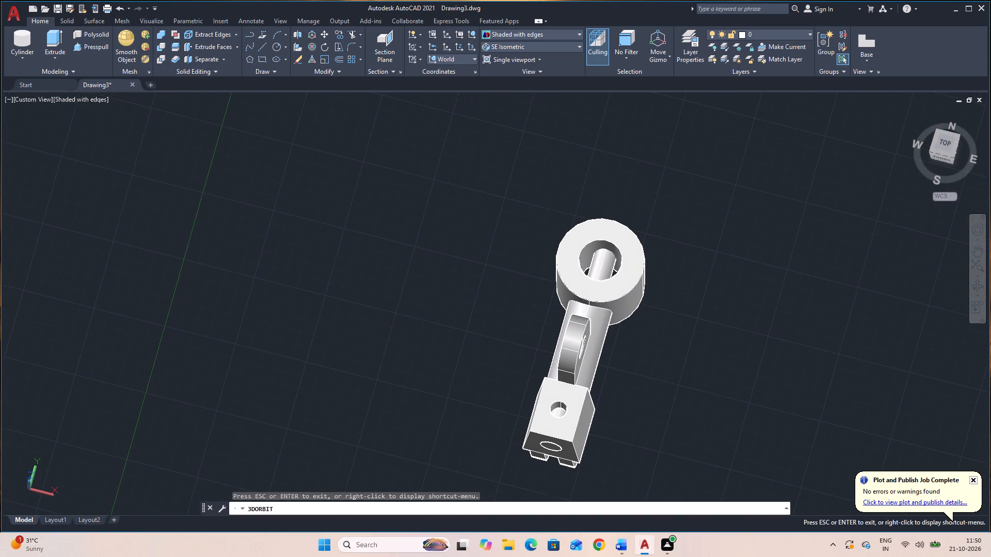
key("Escape")
type("SU")
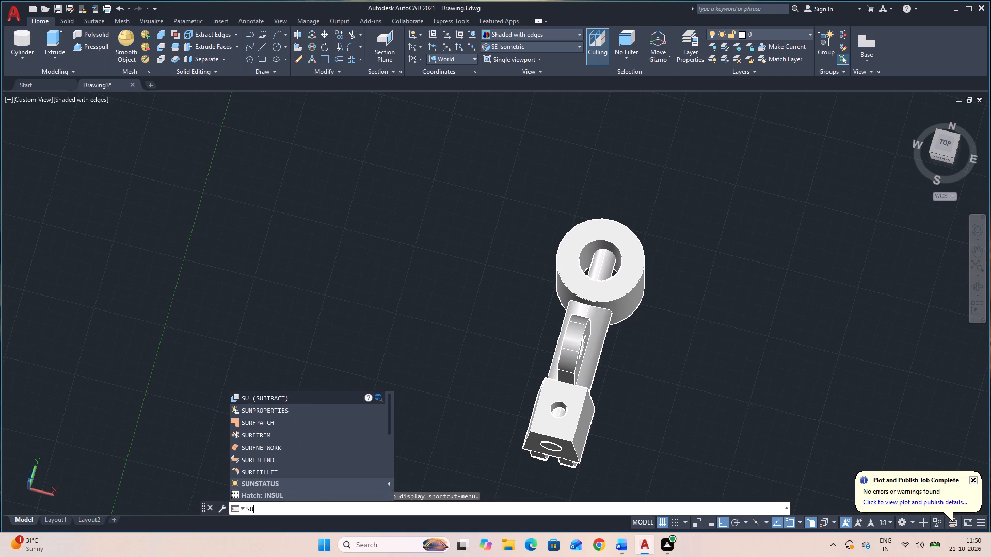
key("space")
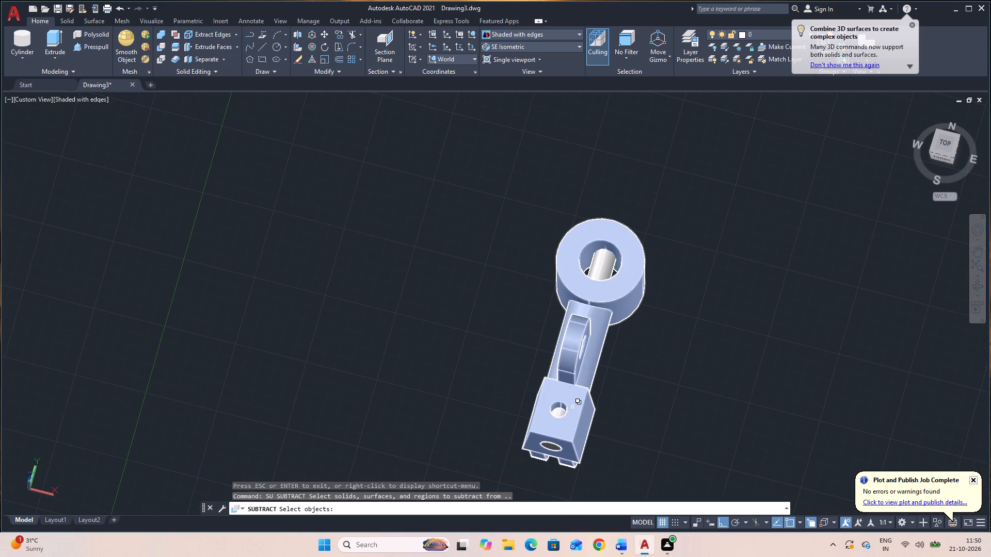
left_click(573, 407)
key("space")
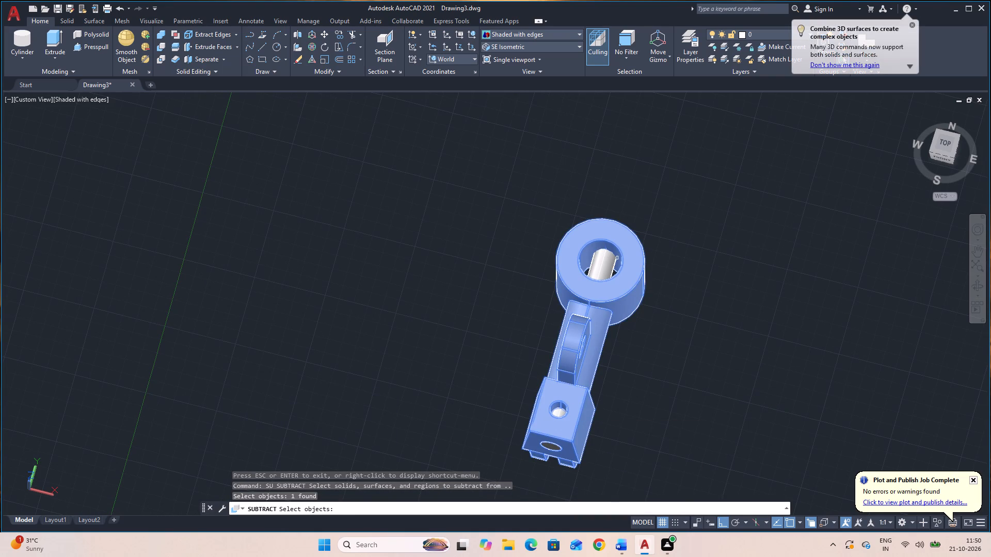
key("space")
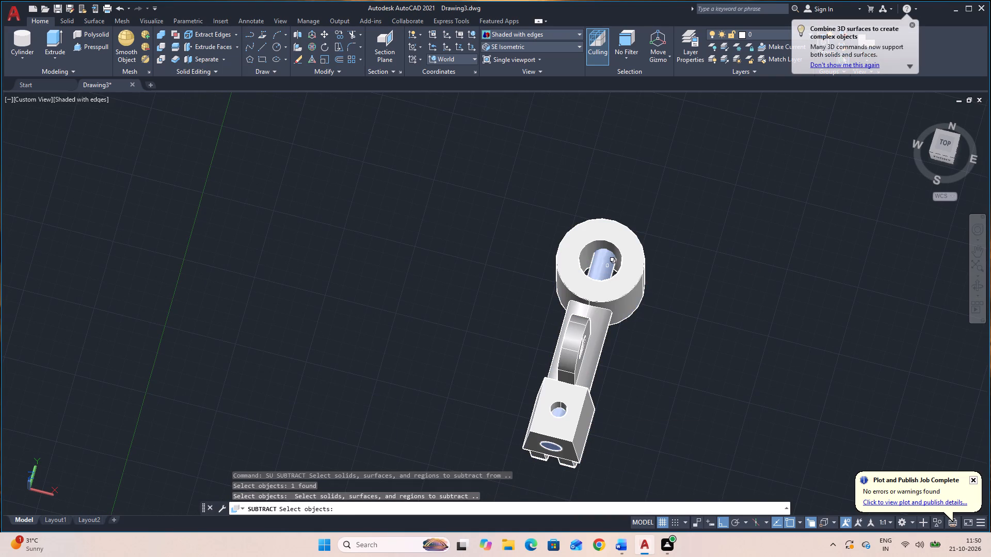
left_click(604, 265)
key("space")
key("space")
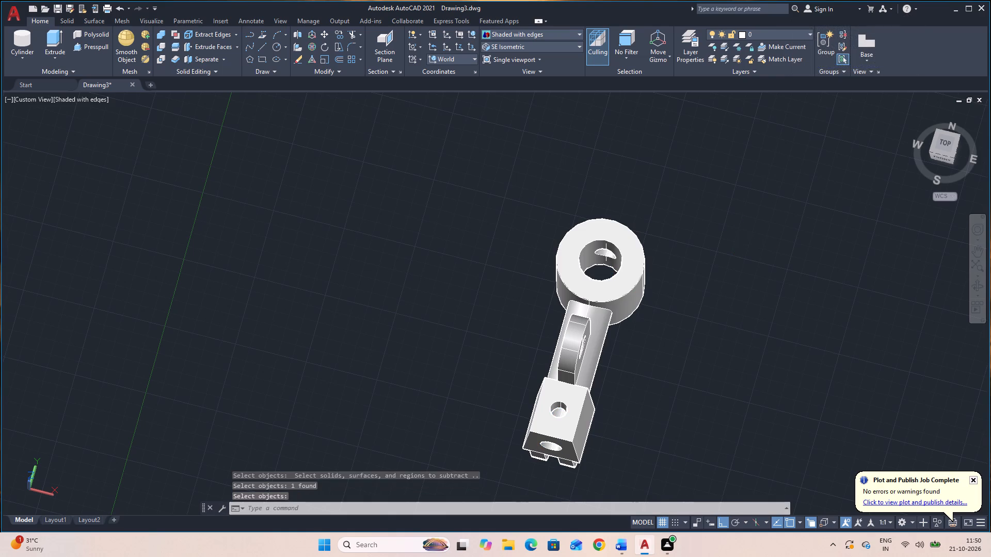
Press-pull the flat end face of the horizontal bore's overrun in the boss's far wall to the edge of its opening.
left_click(973, 284)
left_click_drag(873, 315, 648, 268)
left_click_drag(606, 239, 589, 238)
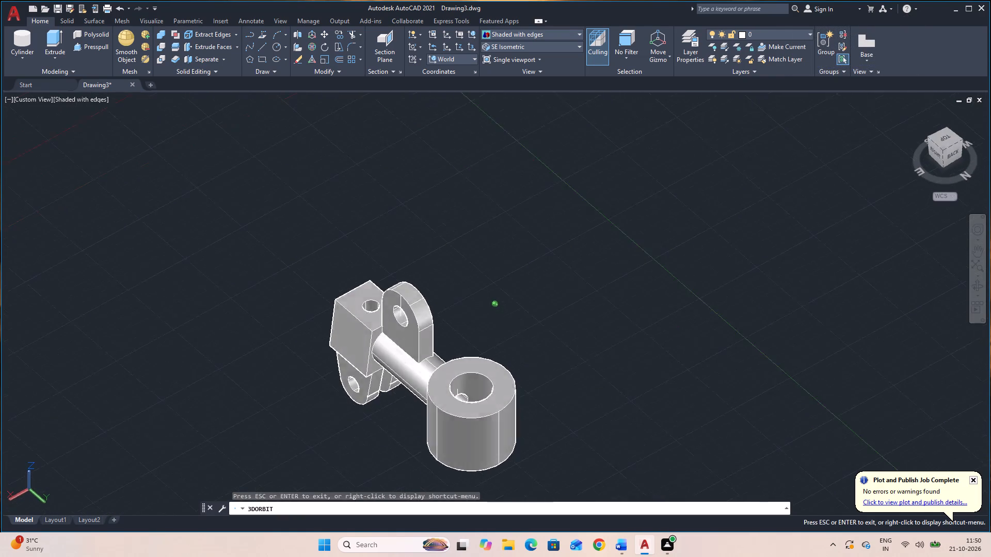
left_click_drag(589, 238, 847, 261)
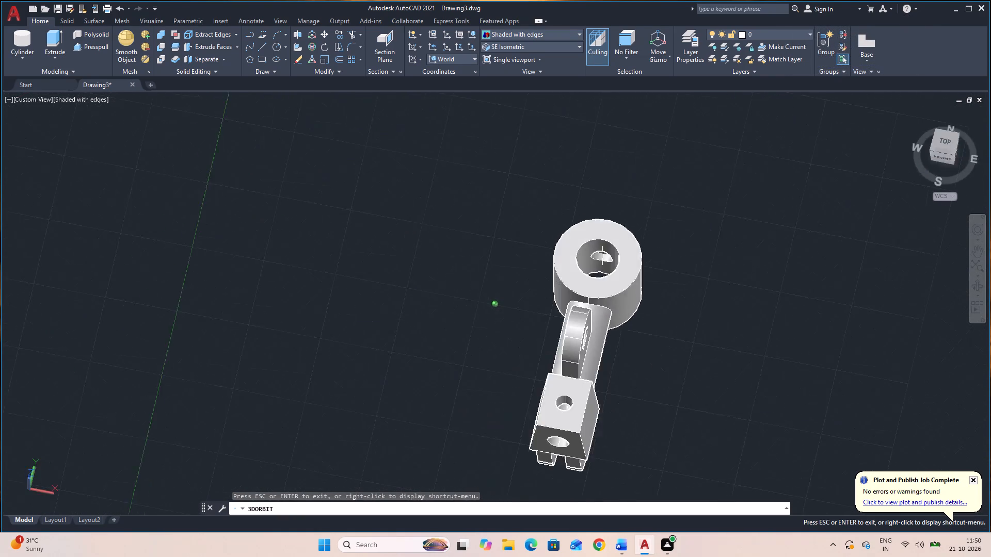
left_click_drag(847, 261, 842, 259)
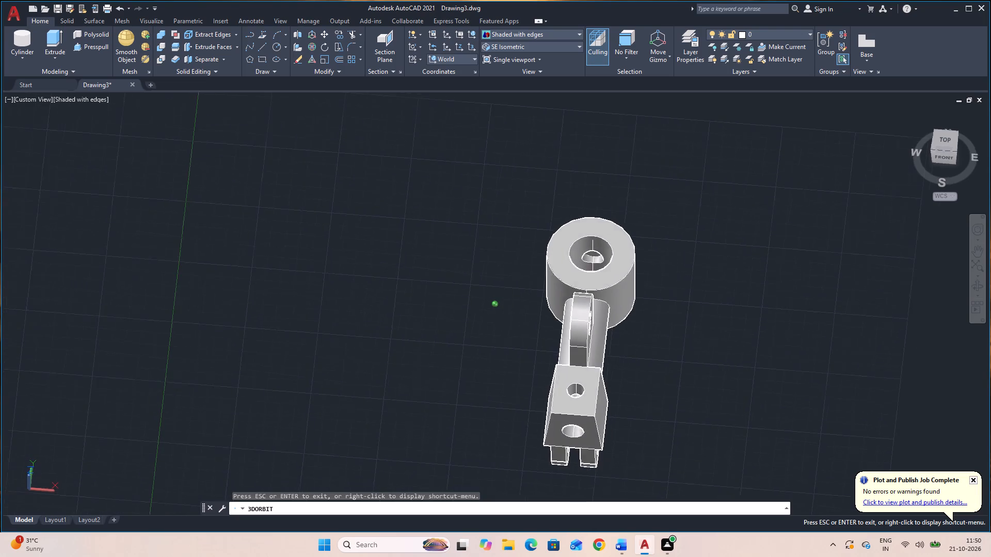
left_click_drag(842, 259, 833, 241)
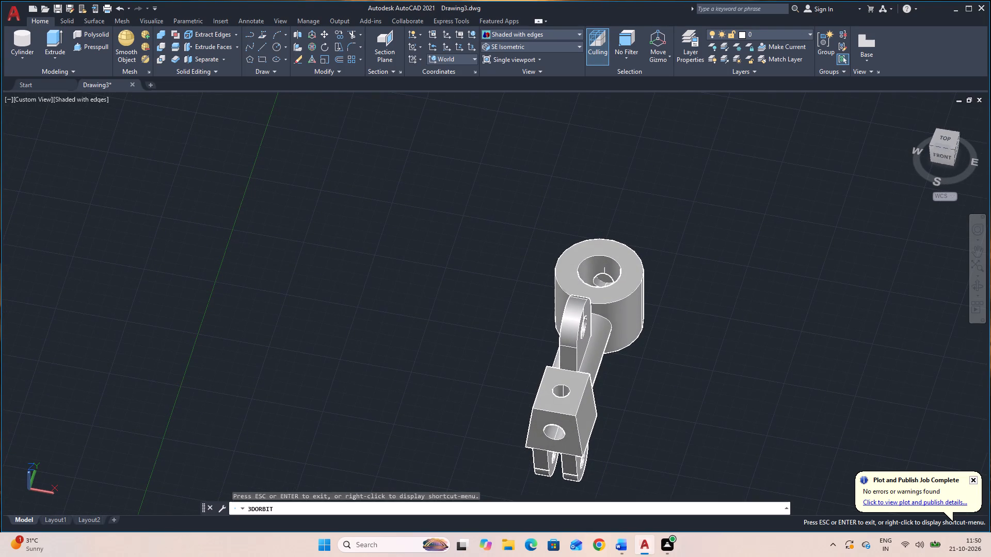
key("Escape")
left_click(98, 44)
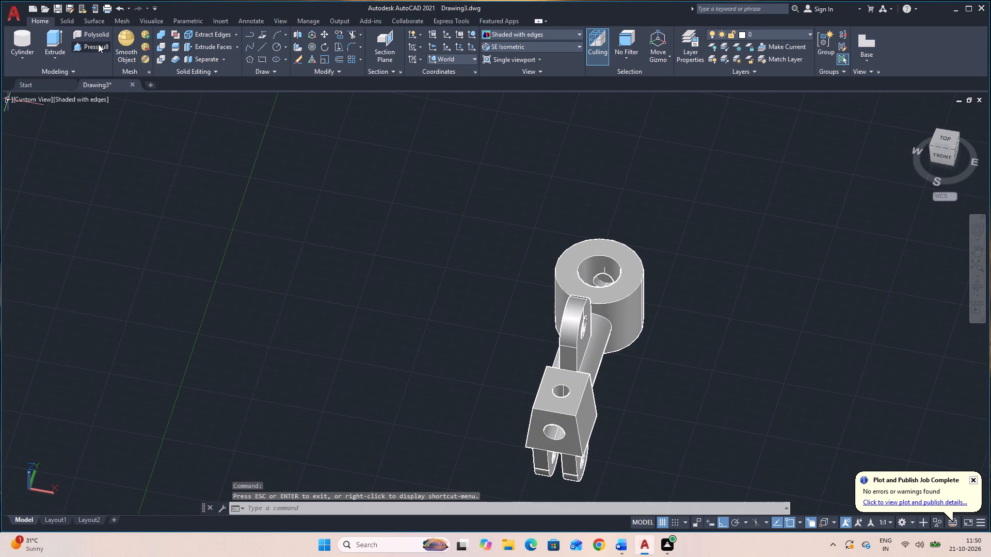
left_click(606, 278)
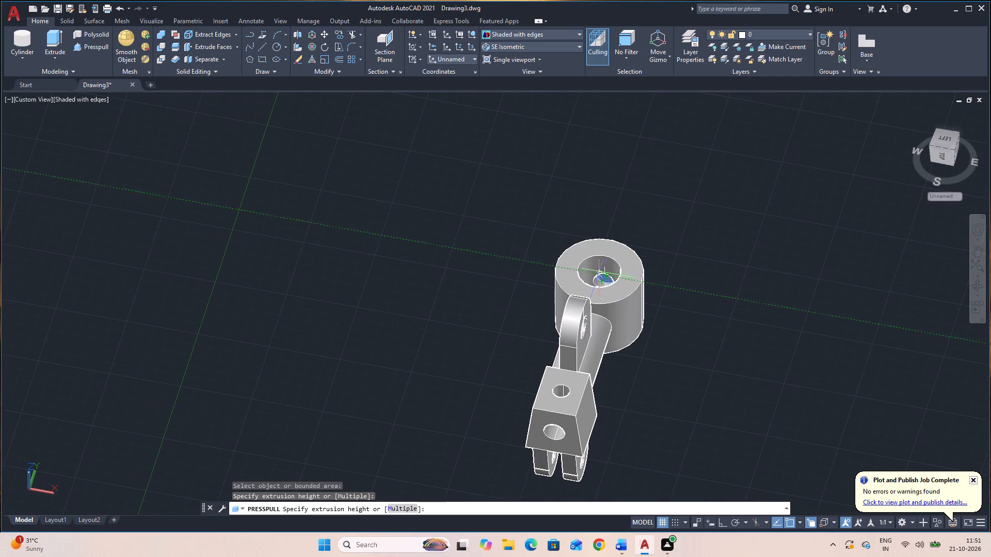
scroll(612, 275, "up", 5)
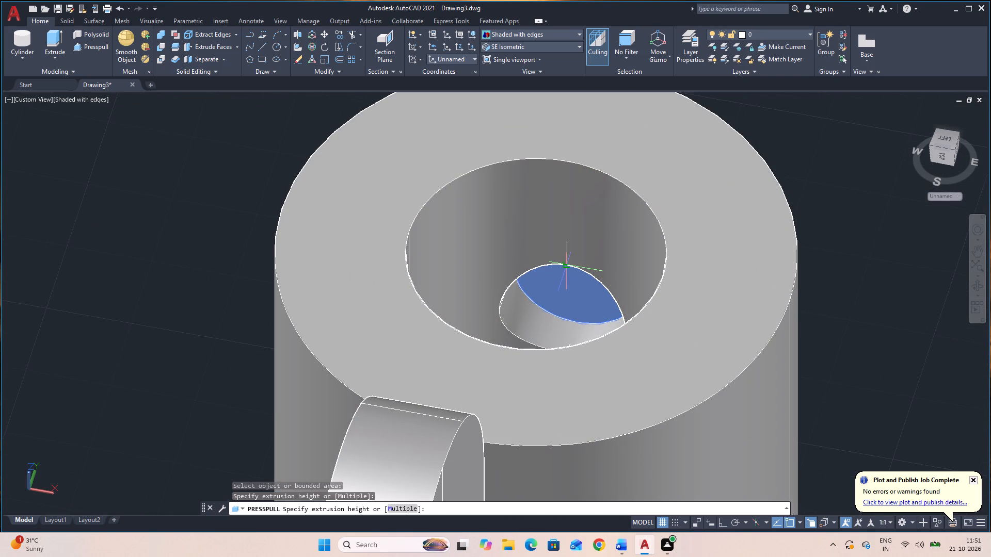
left_click(566, 263)
scroll(566, 292, "down", 1)
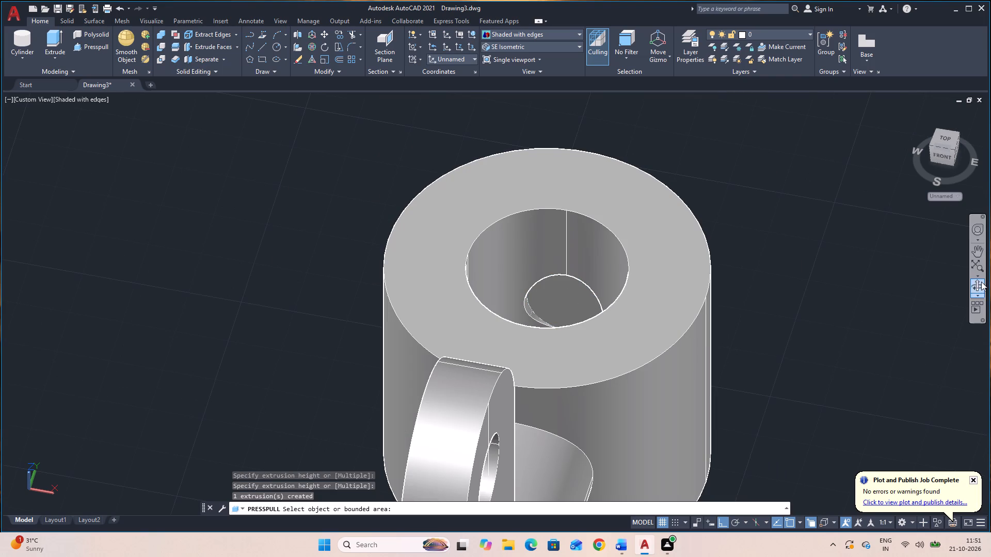
Press-pull the same end face further so the plug protrudes past the far wall into the large boss's vertical bore.
left_click(979, 282)
left_click_drag(896, 301, 914, 327)
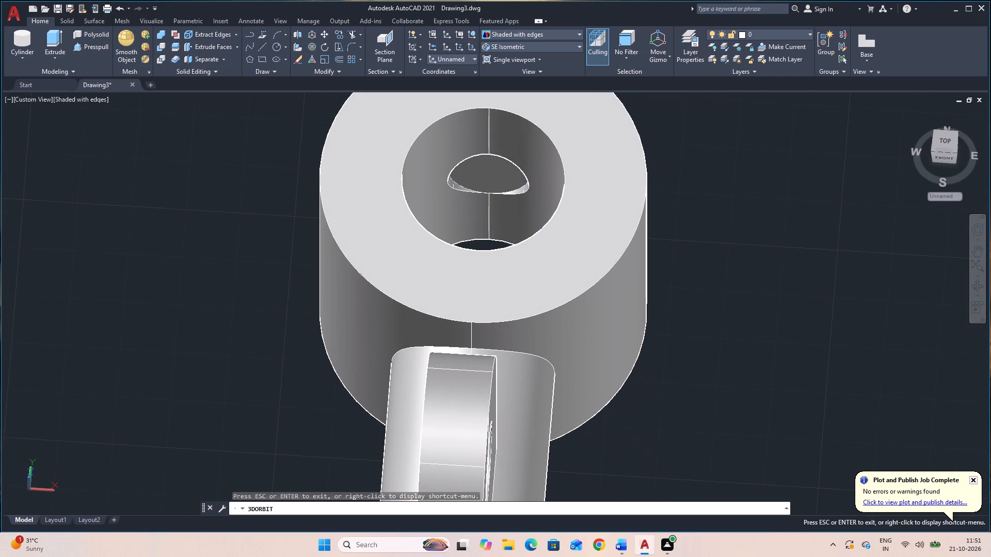
key("Escape")
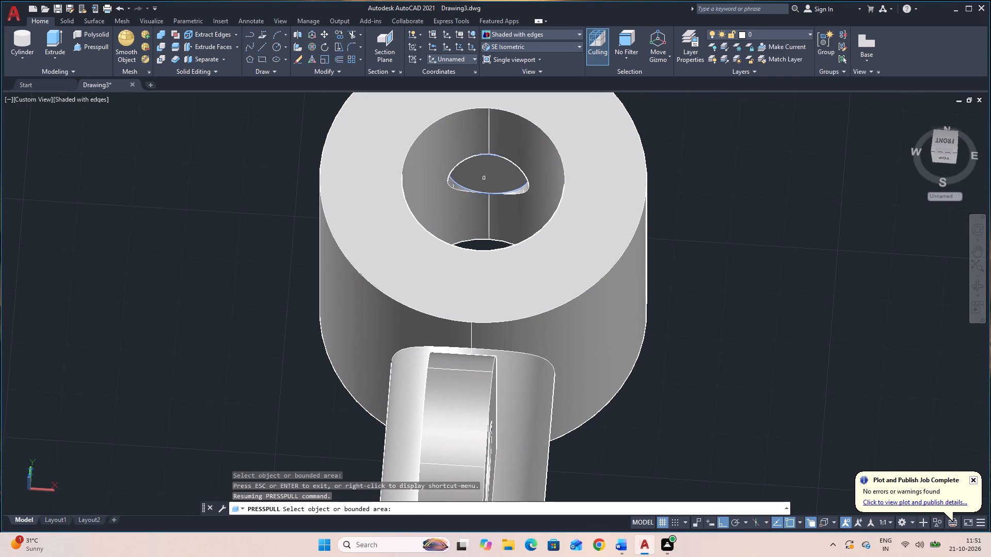
left_click(485, 178)
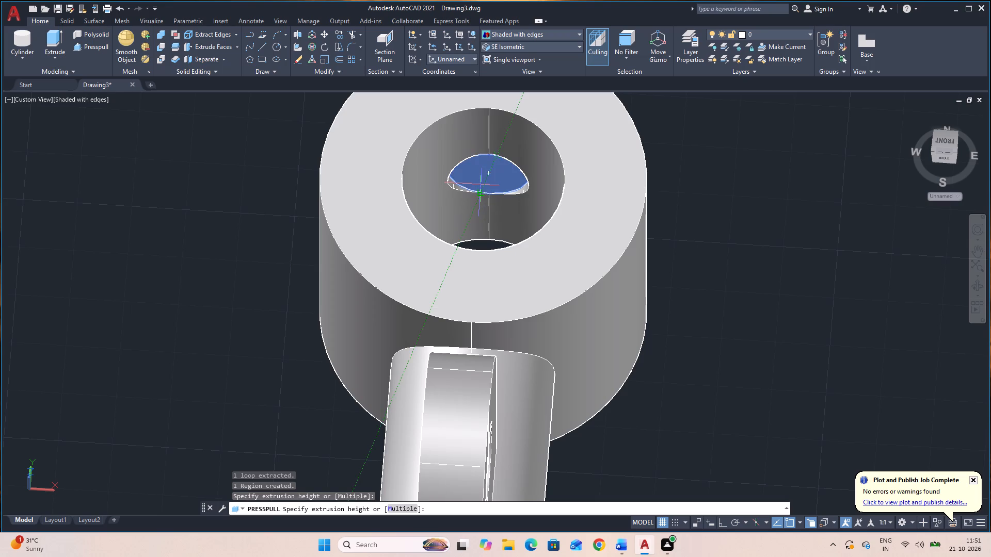
left_click(477, 200)
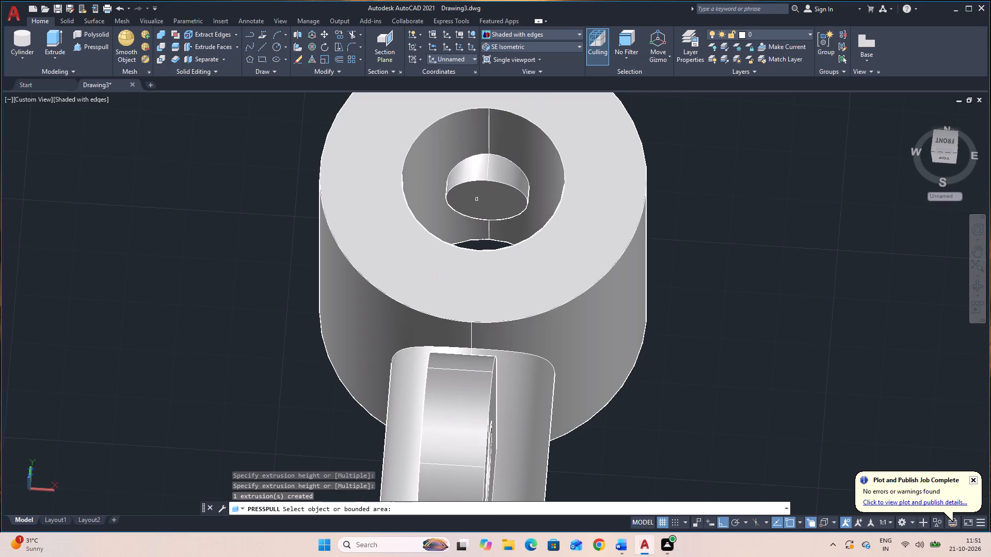
key("Escape")
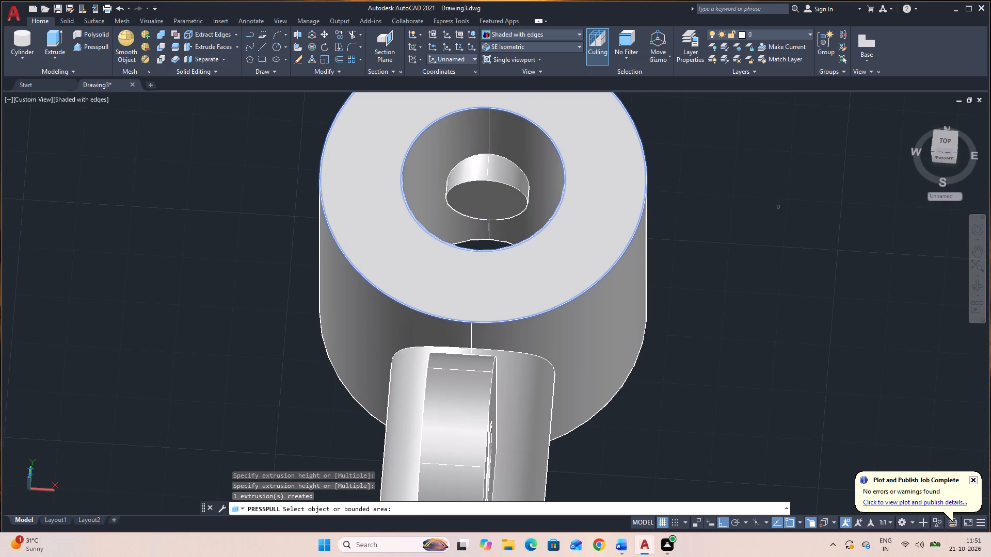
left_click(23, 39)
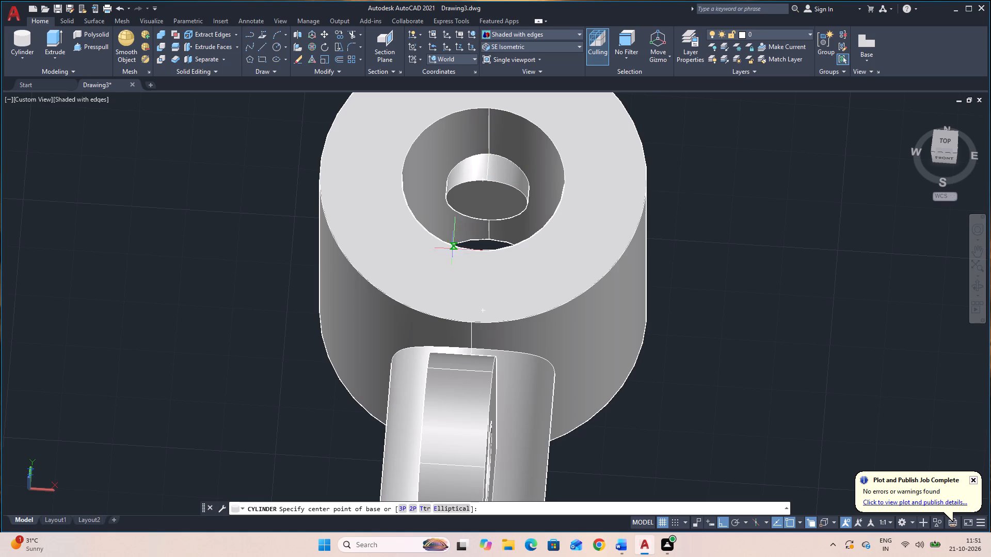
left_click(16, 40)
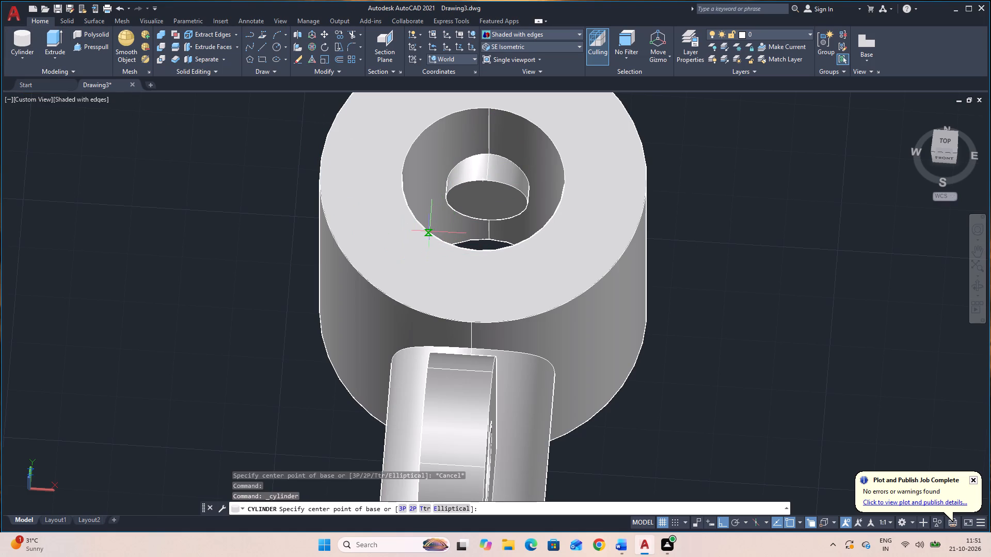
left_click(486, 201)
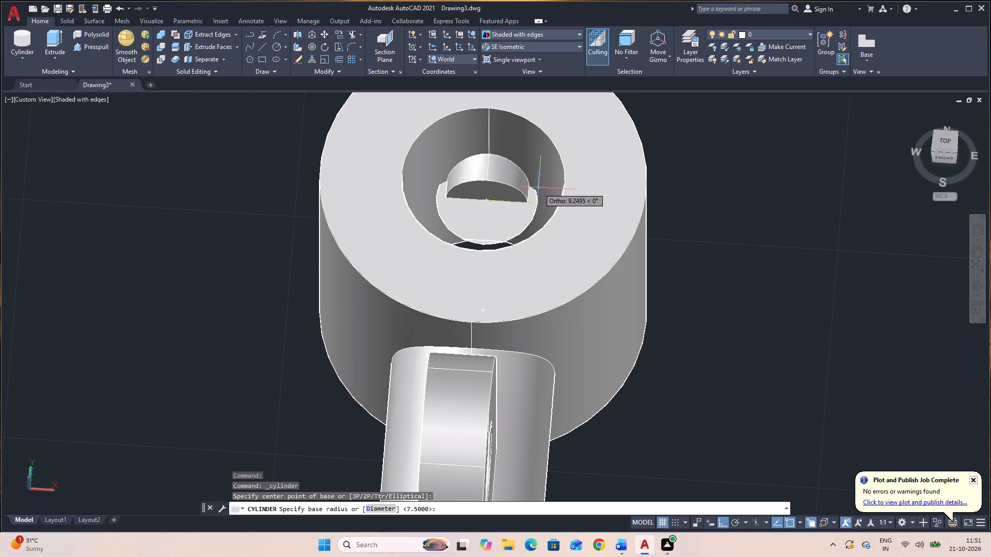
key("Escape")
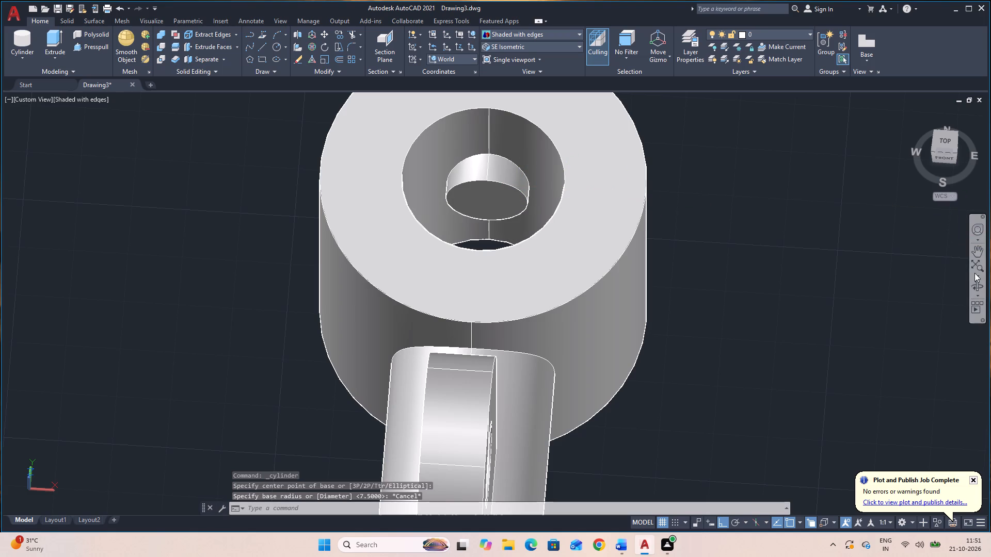
Draw a cylinder from the centre of the large boss's top opening, matching the bore's radius, with a height of -50.
left_click(971, 286)
left_click_drag(892, 301, 814, 237)
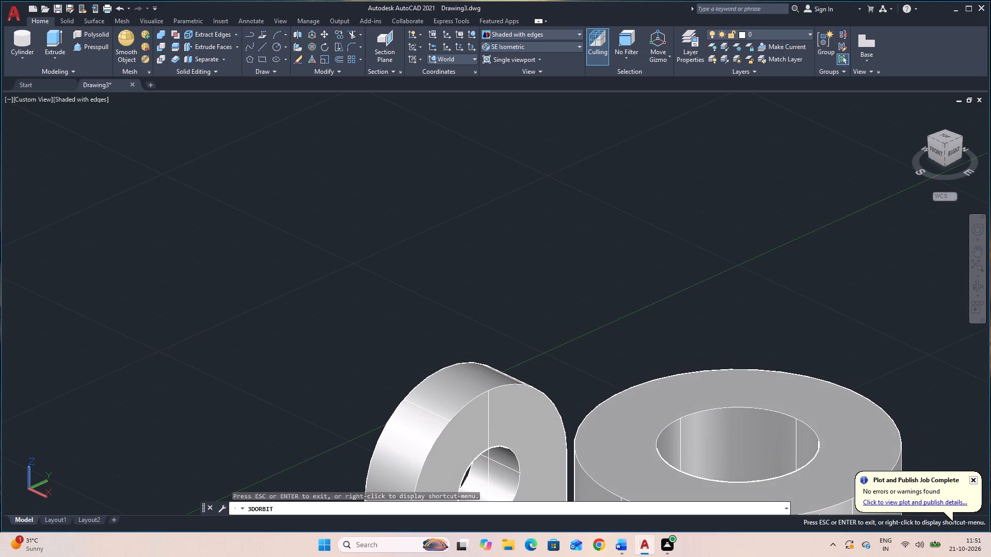
key("Escape")
left_click(20, 40)
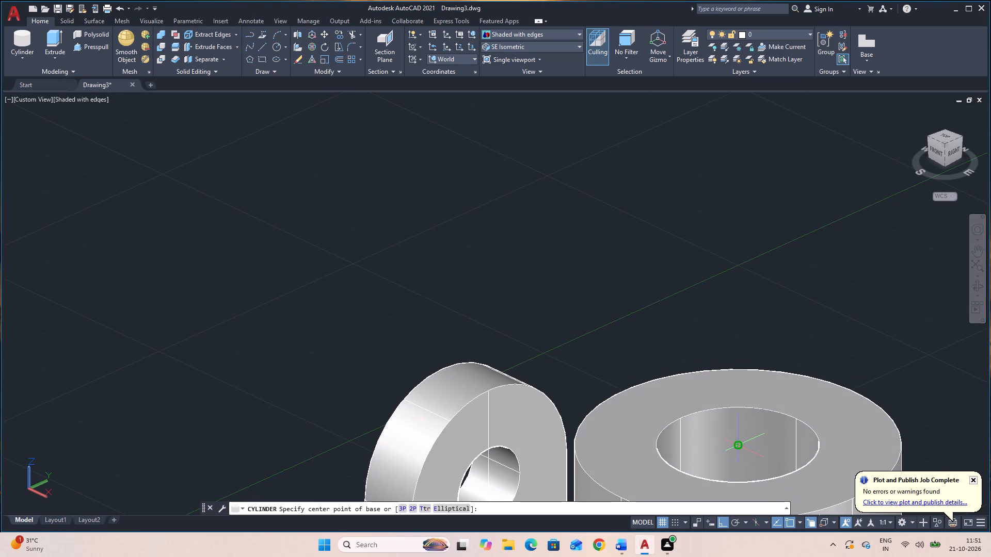
left_click(737, 445)
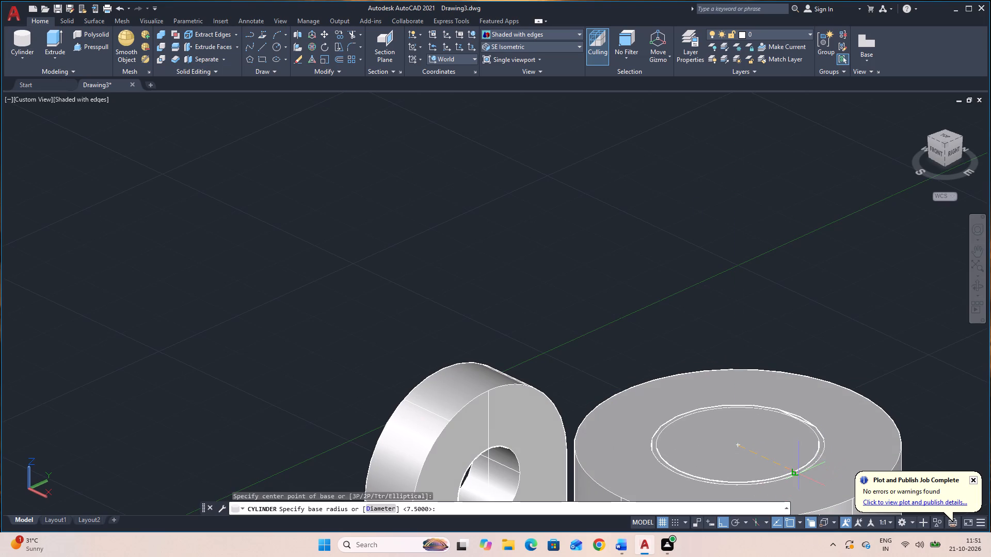
left_click(796, 475)
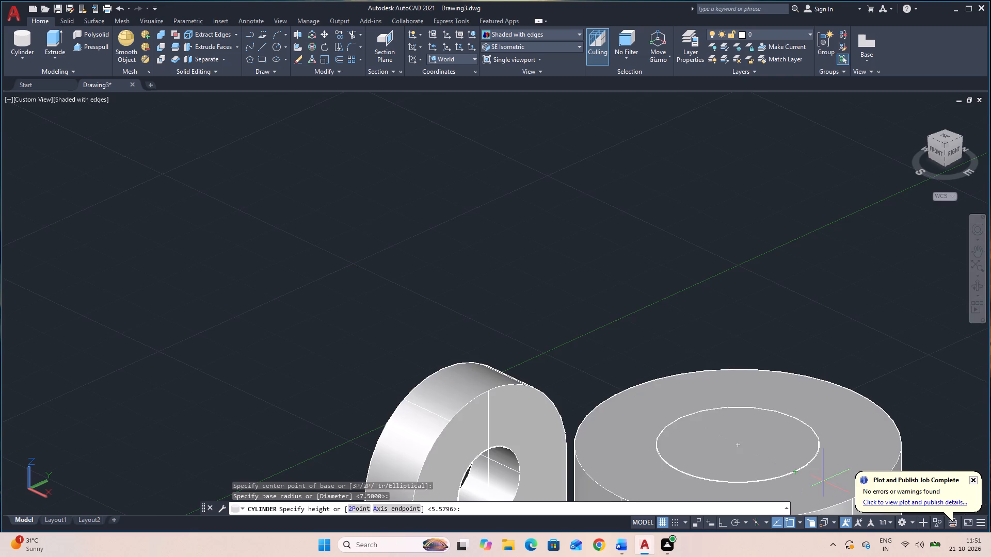
scroll(824, 480, "down", 2)
middle_click_drag(812, 467, 652, 175)
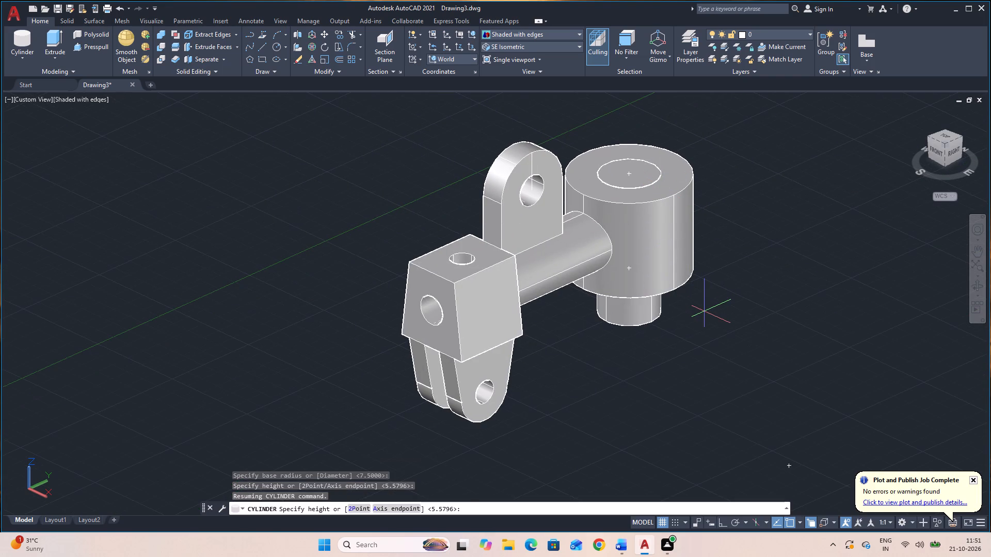
type("-500")
key("BackSpace")
key("Return")
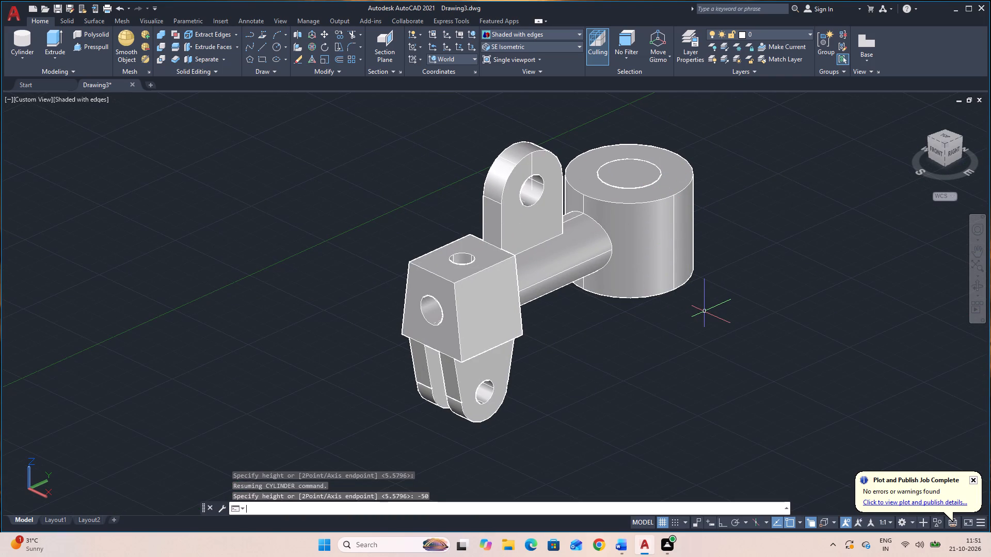
Subtract the new vertical cylinder from the main part to clear the large boss's bore.
type("SU")
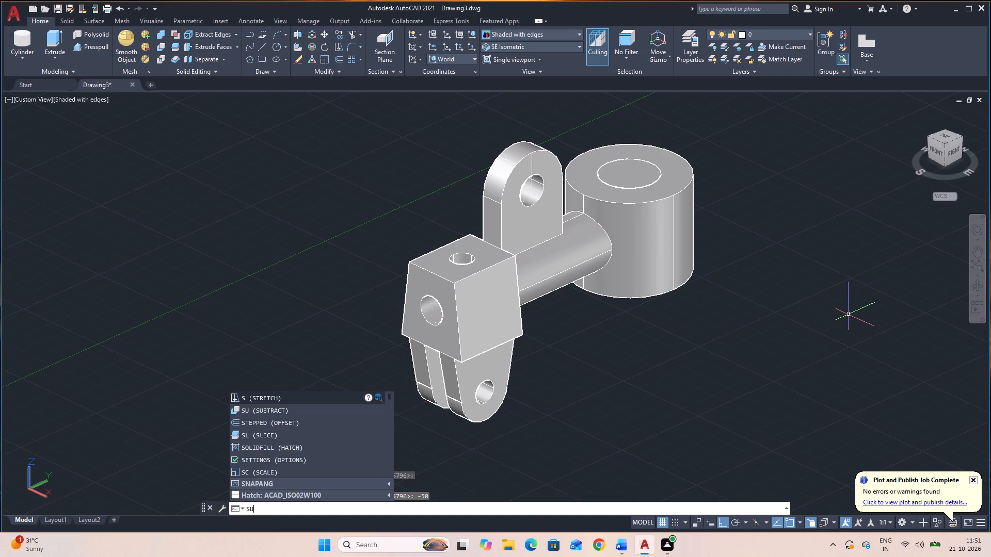
key("space")
left_click(536, 271)
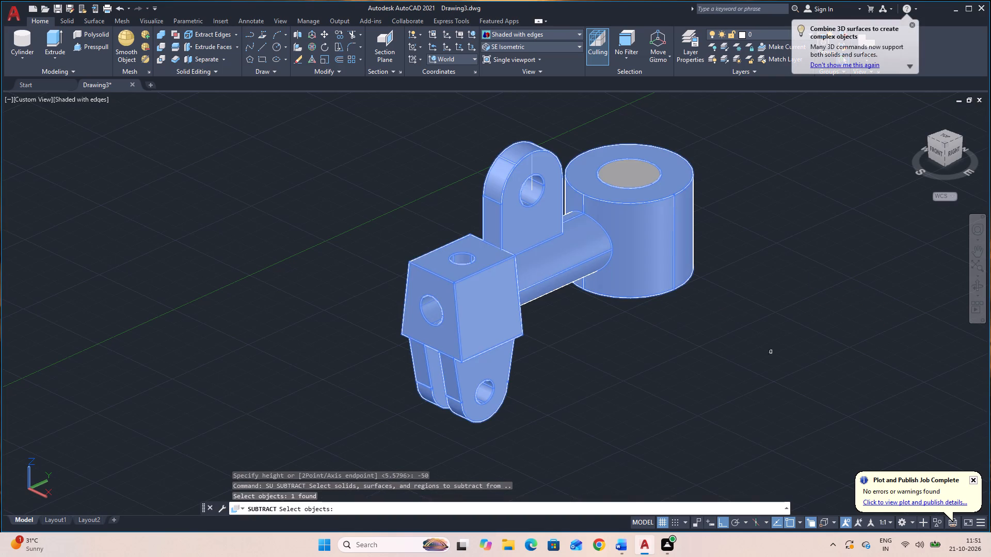
key("space")
left_click(640, 177)
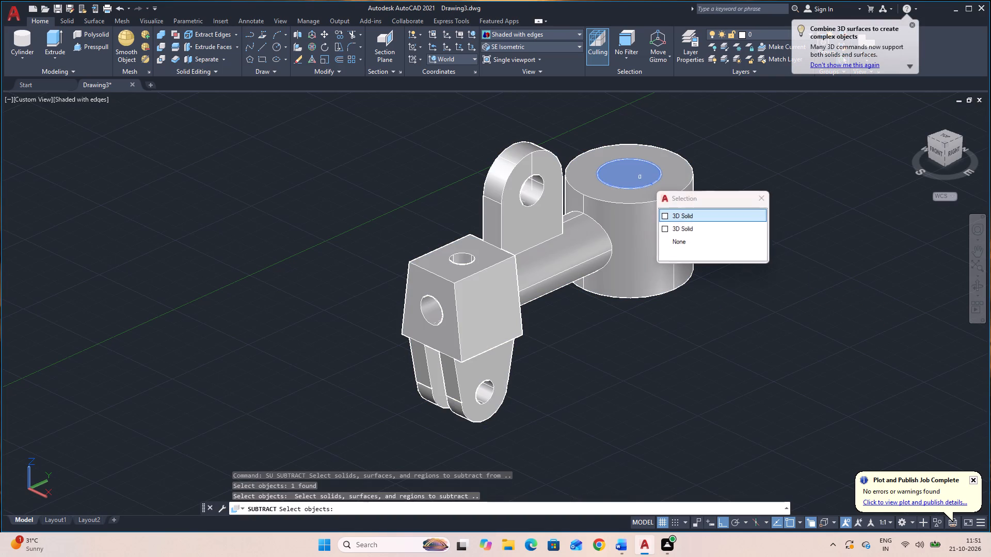
key("space")
key("space")
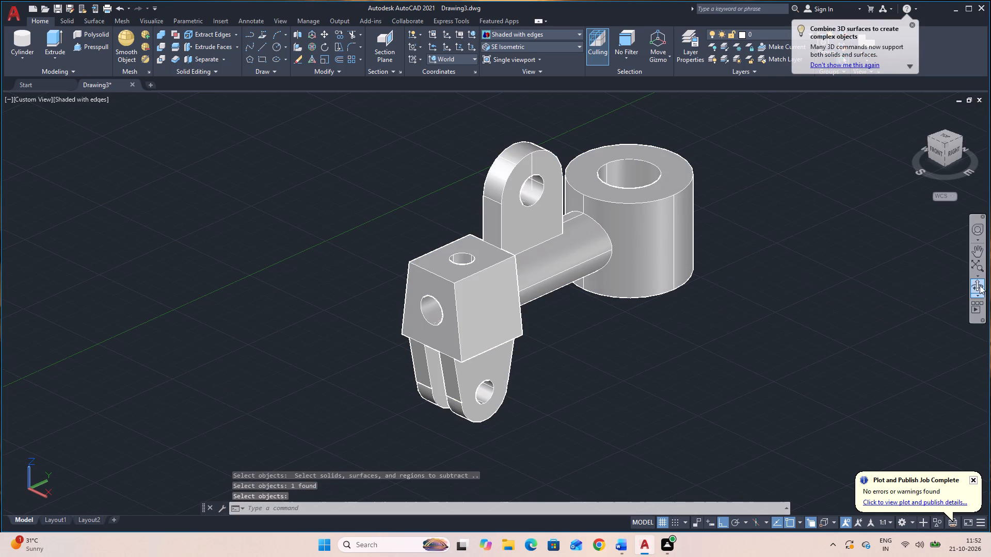
Move the whole solid part from the base of its lower lug to empty space beside the leftover construction lines.
left_click(980, 285)
left_click_drag(897, 312, 632, 334)
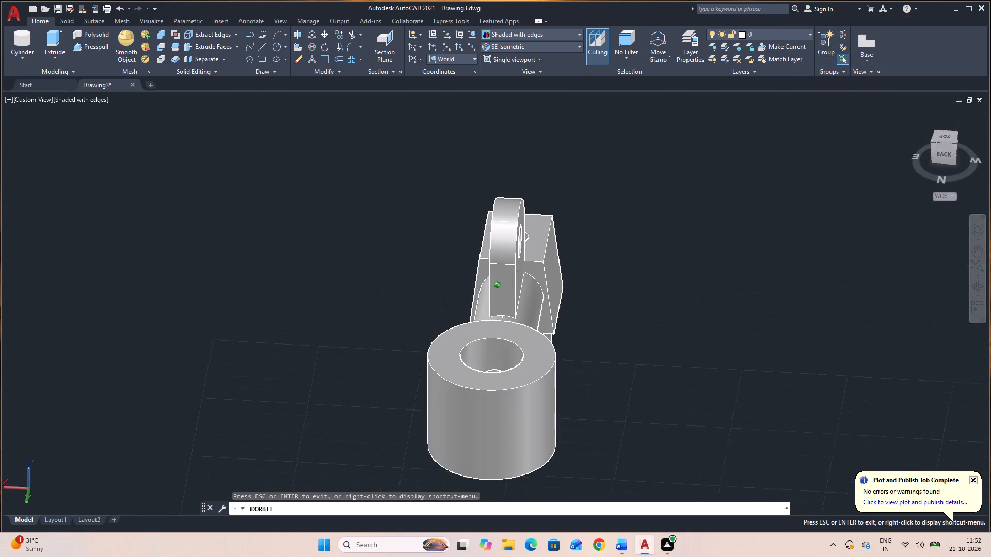
left_click_drag(632, 334, 833, 309)
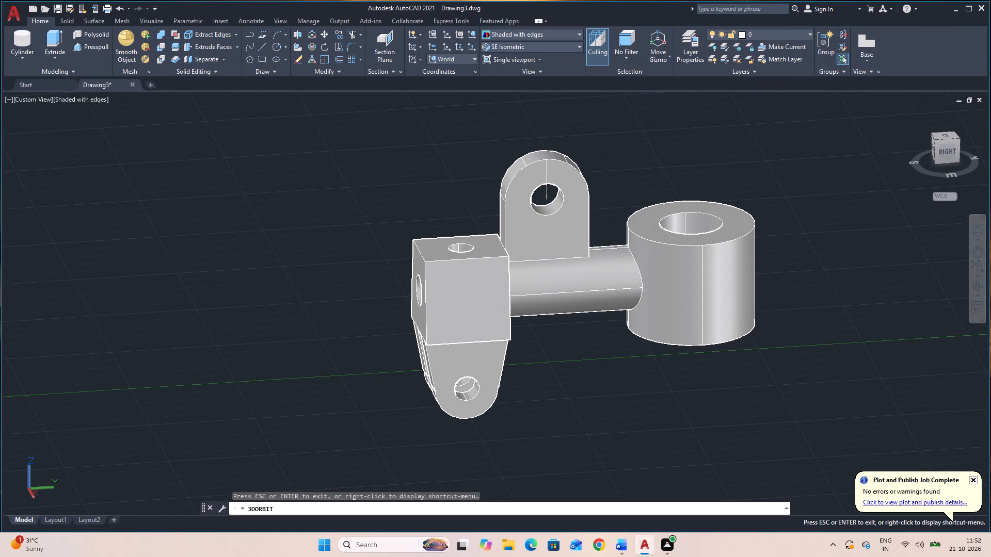
middle_click_drag(826, 316, 669, 299)
key("Escape")
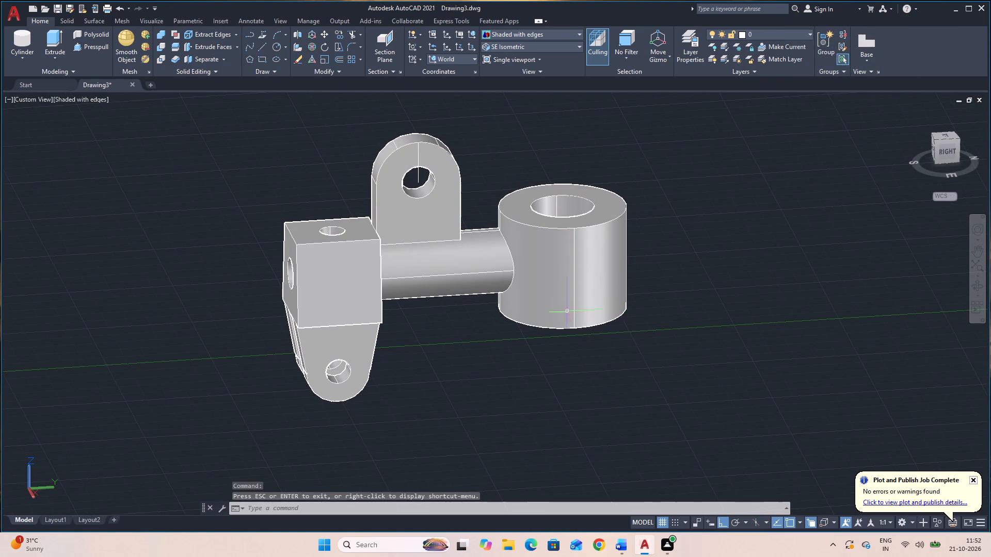
left_click(563, 311)
key("m")
key("space")
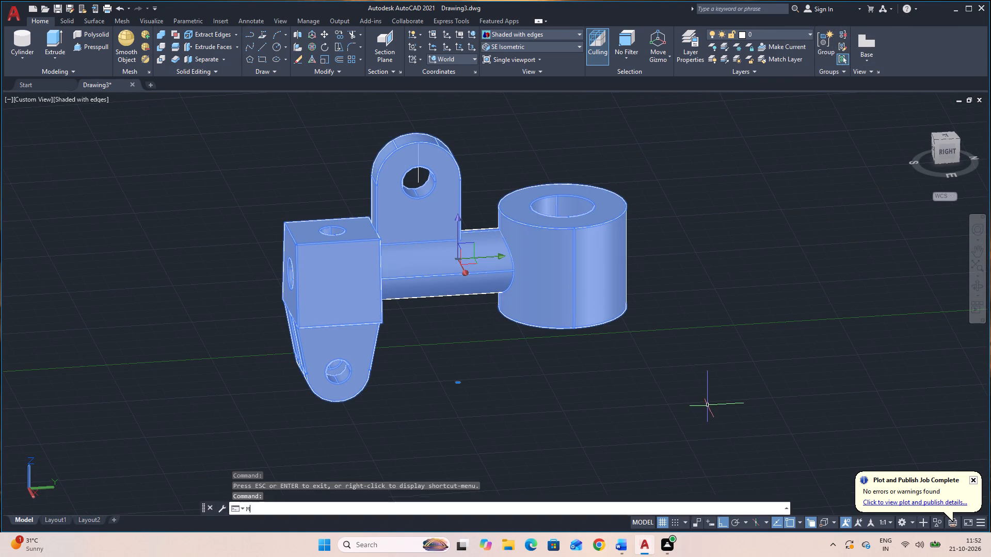
left_click(333, 401)
left_click(813, 310)
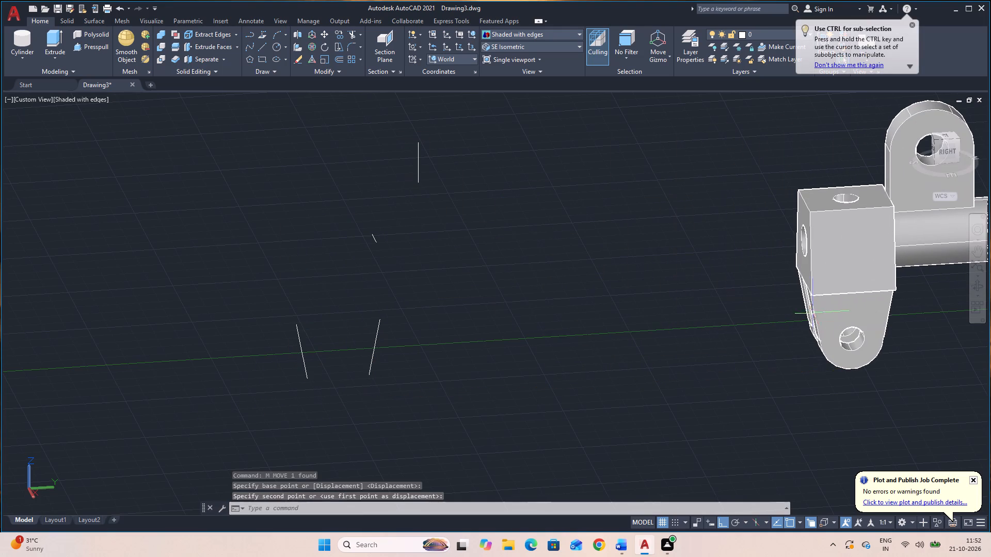
Erase all the leftover construction lines in the empty area beside the solid part.
left_click(613, 406)
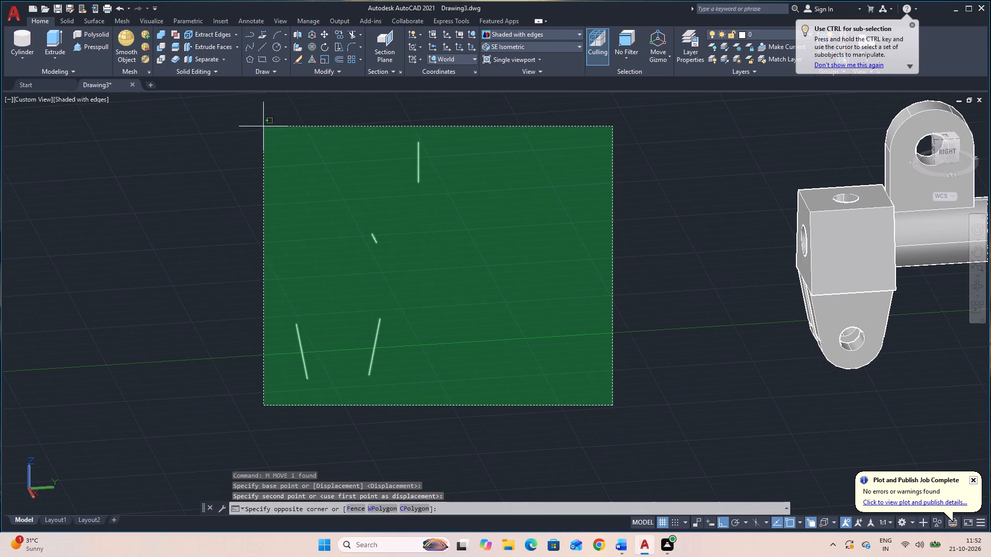
left_click(231, 130)
key("Delete")
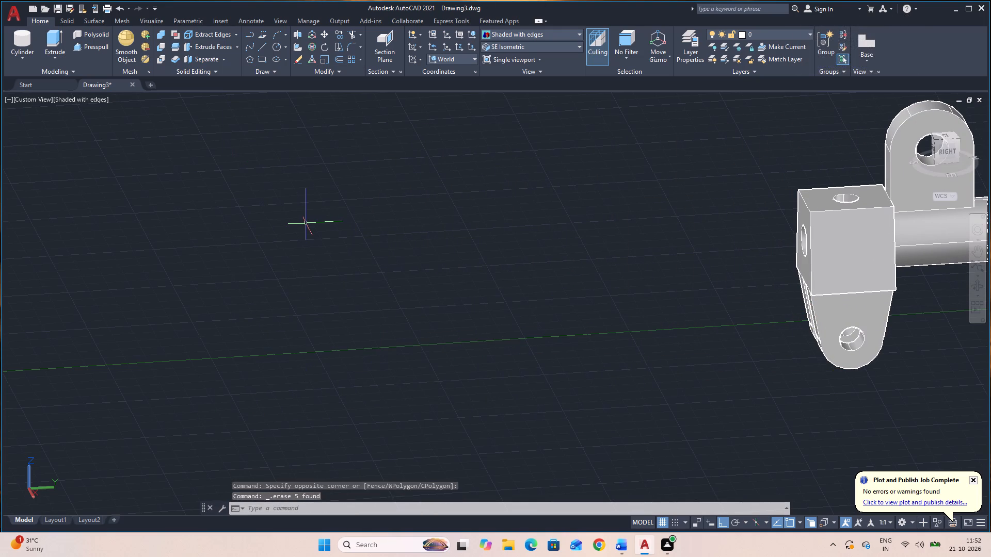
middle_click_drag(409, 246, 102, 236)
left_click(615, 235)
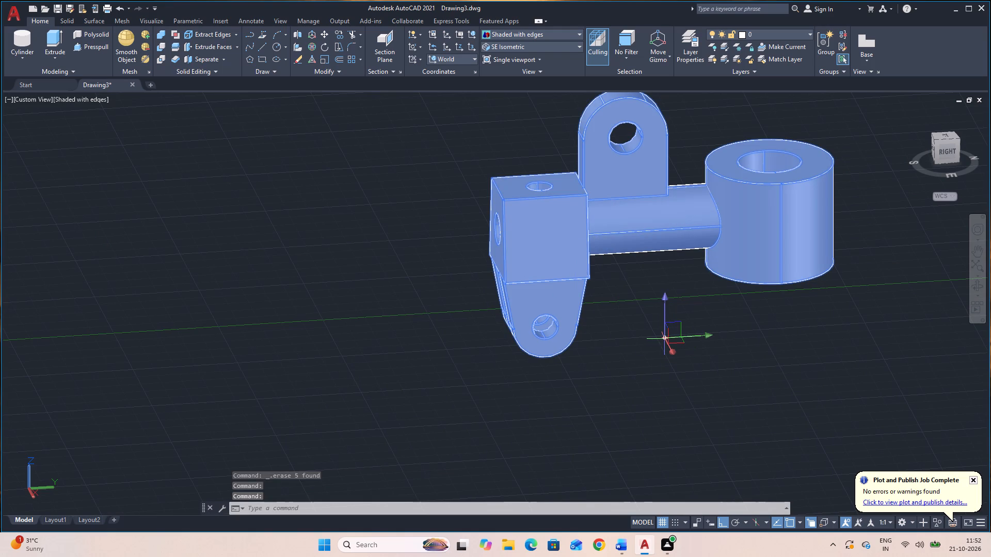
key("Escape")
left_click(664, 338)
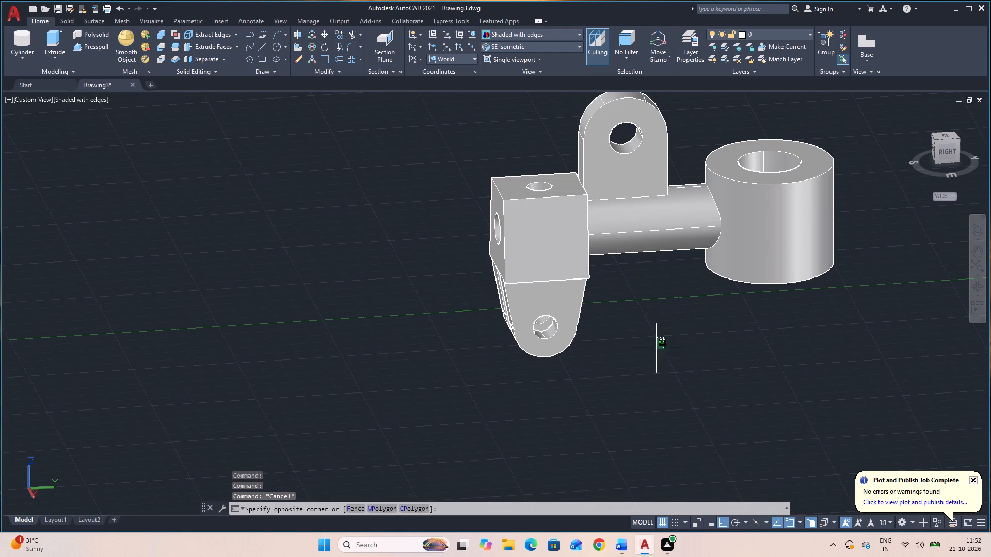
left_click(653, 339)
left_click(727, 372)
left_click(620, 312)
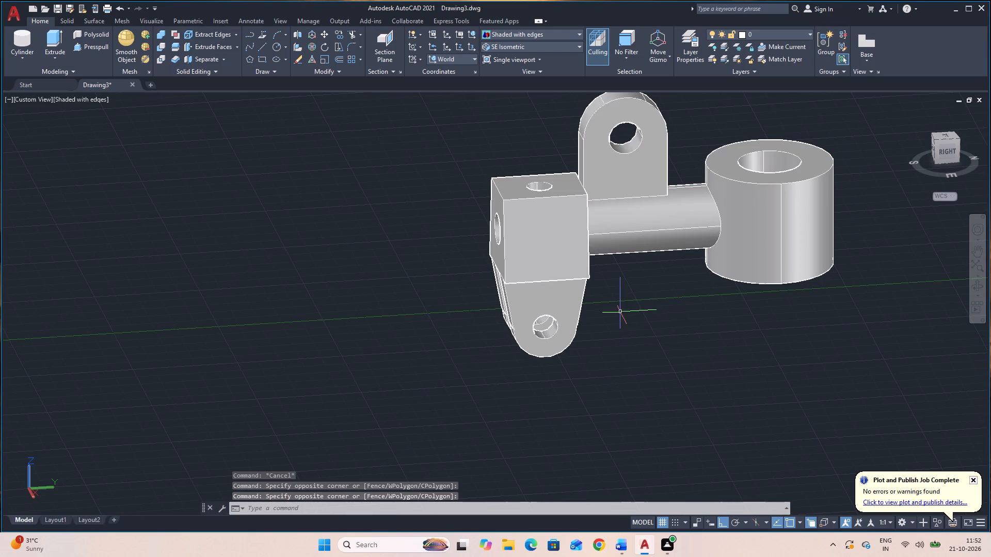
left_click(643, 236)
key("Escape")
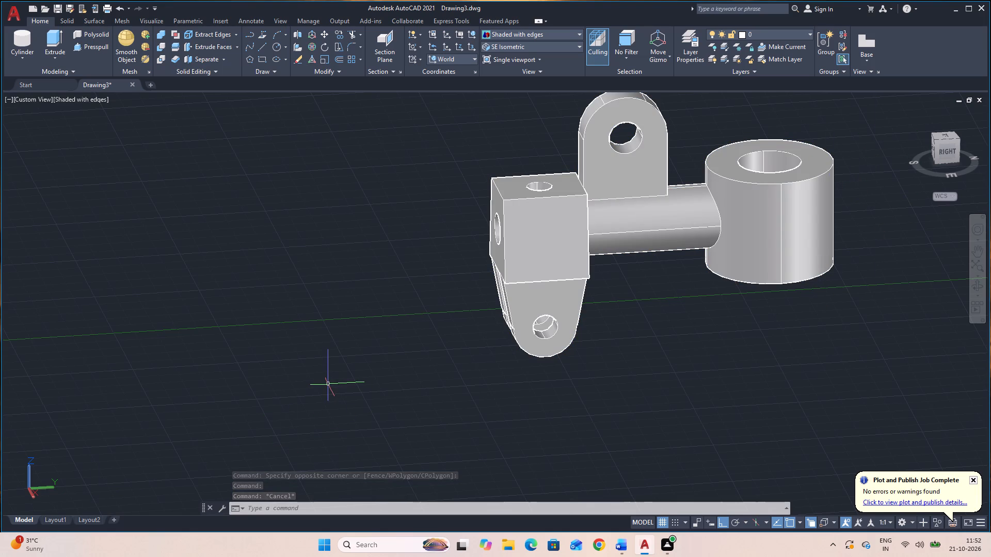
Save the drawing in the Documents folder with the file name 3 3 3DM.
key("ctrl+s")
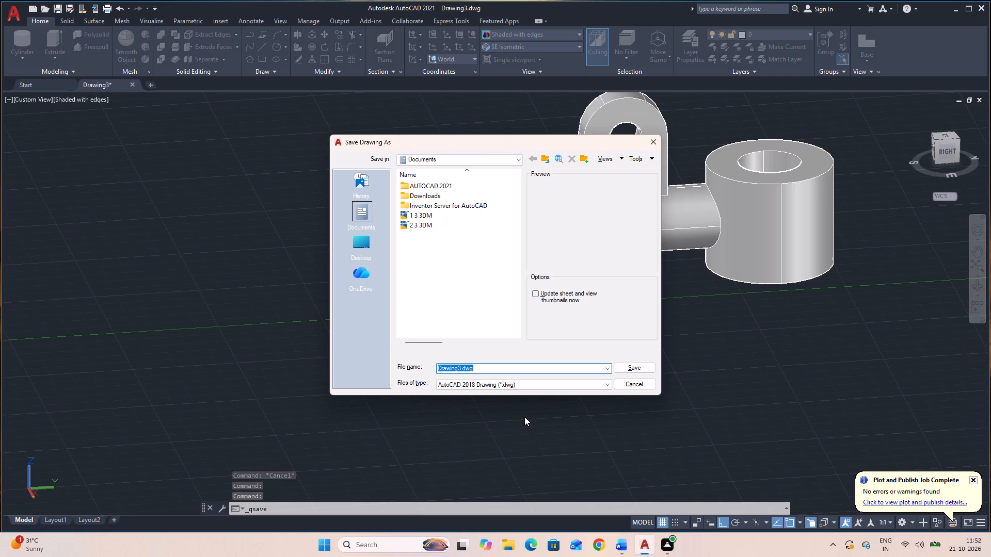
type("3")
key("space")
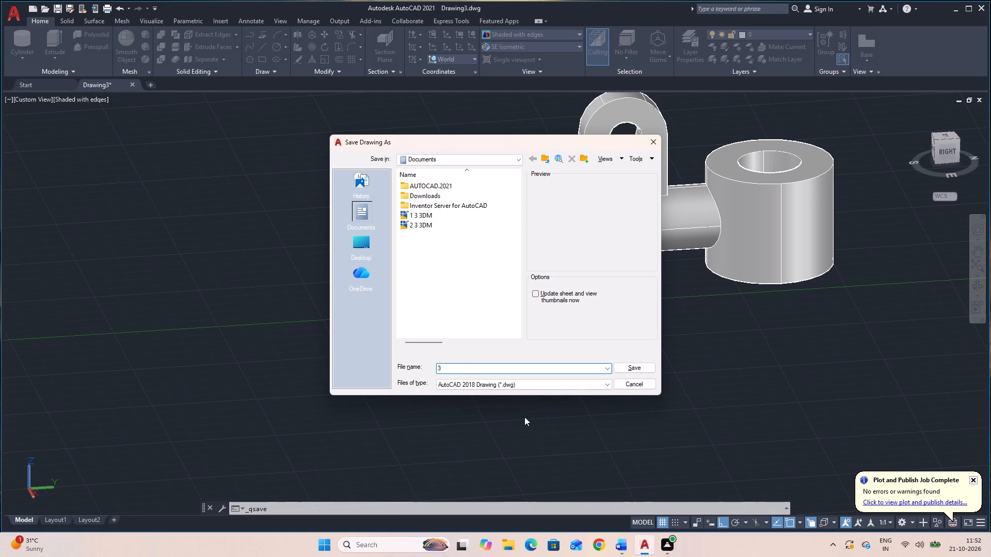
key("3")
key("space")
type("3DM")
left_click(628, 363)
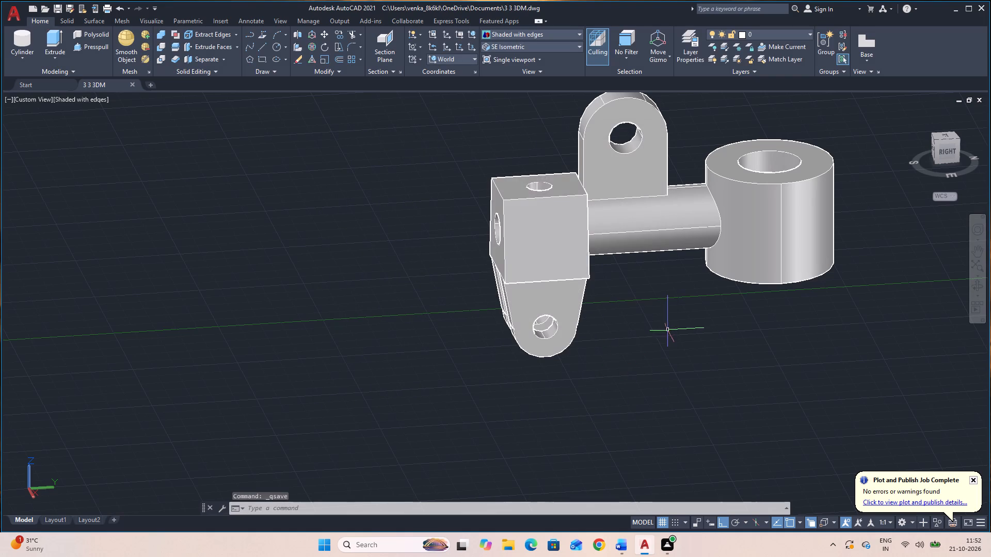
Examine the finished part from all sides, including the large boss's bore, the tapered block and the holed lugs.
middle_click_drag(676, 323, 520, 363)
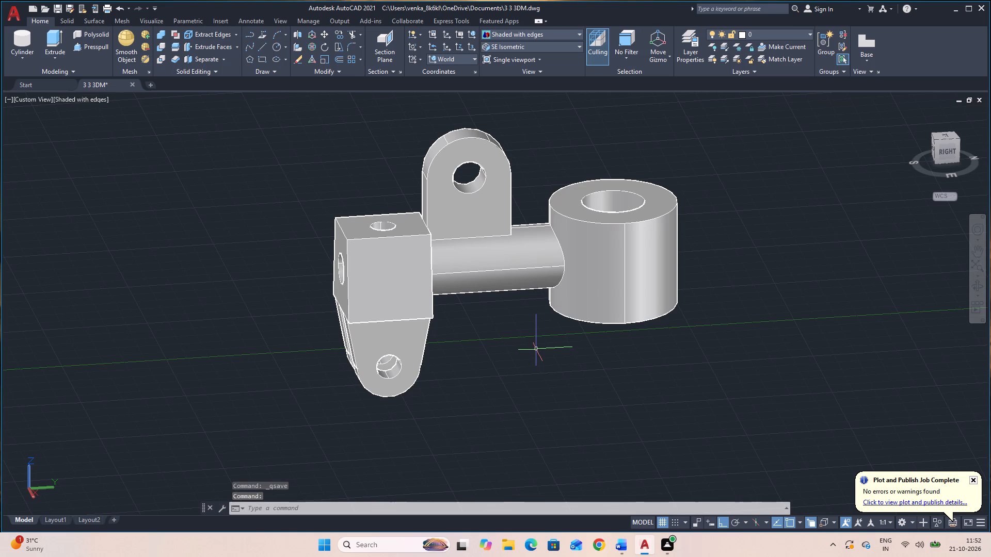
left_click(976, 287)
left_click_drag(921, 315, 910, 329)
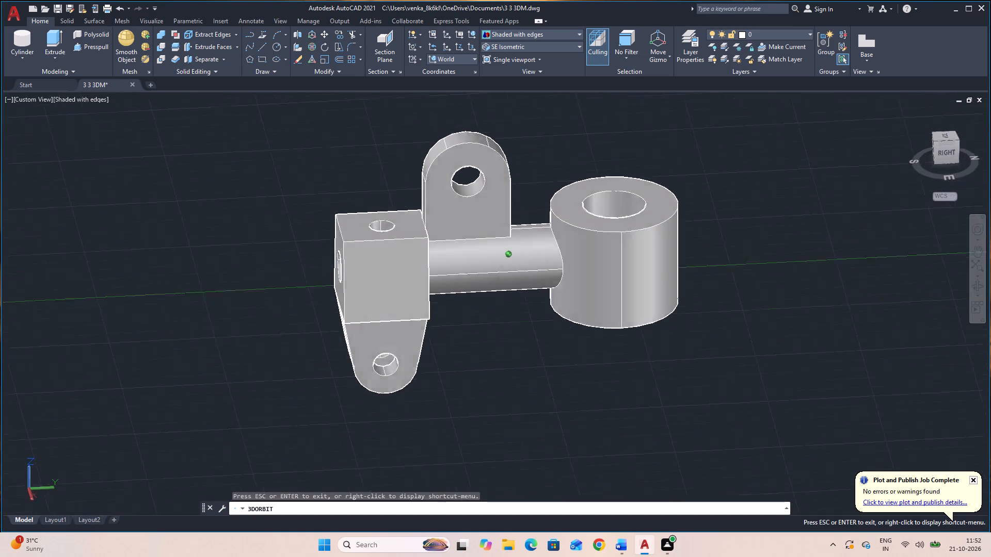
left_click_drag(910, 329, 710, 333)
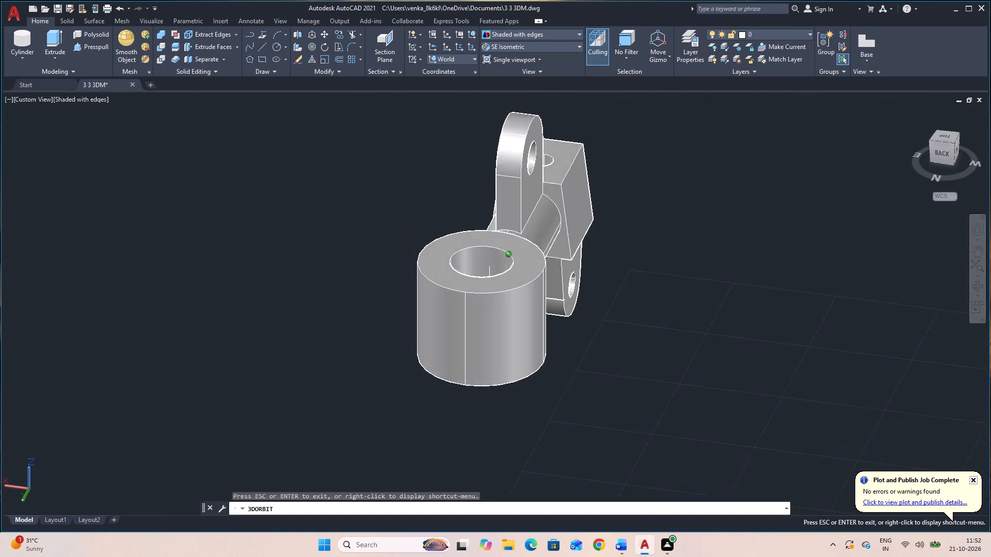
left_click_drag(710, 333, 737, 360)
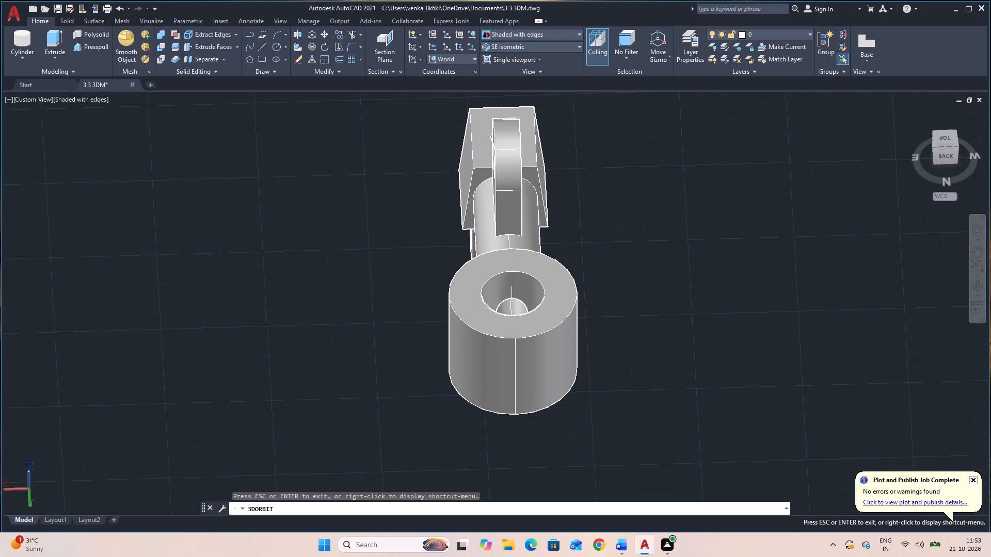
left_click_drag(701, 336, 633, 386)
key("Escape")
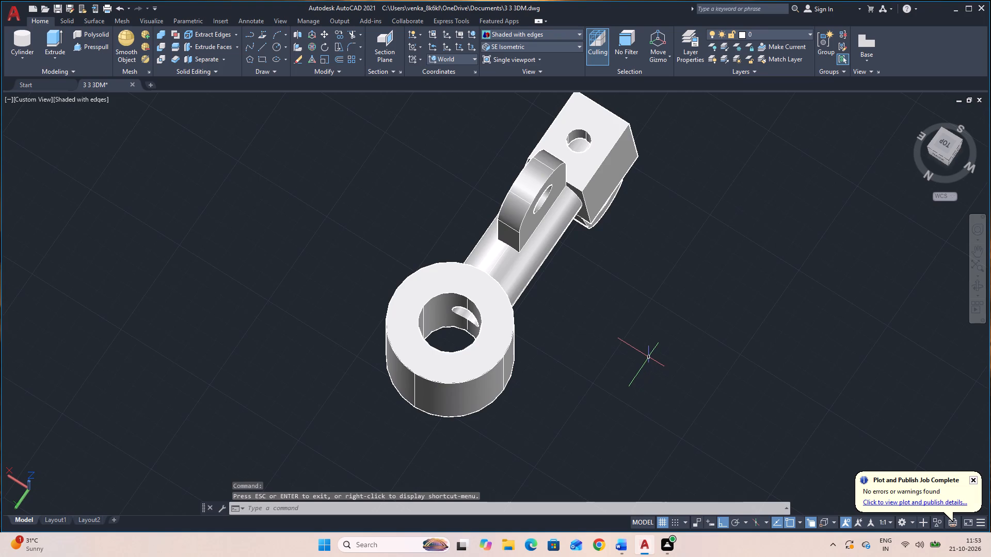
left_click_drag(763, 375, 721, 345)
left_click_drag(715, 432, 715, 421)
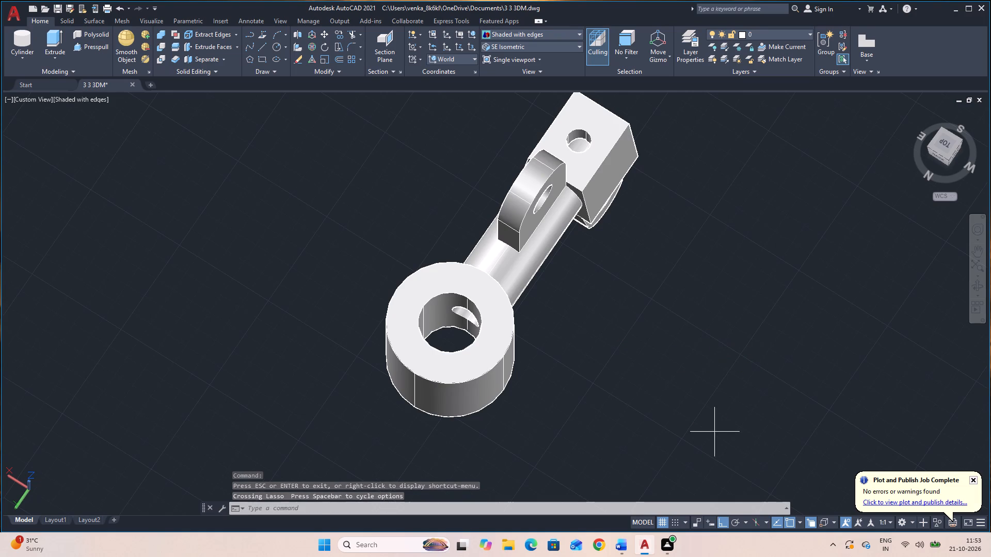
left_click_drag(715, 421, 721, 362)
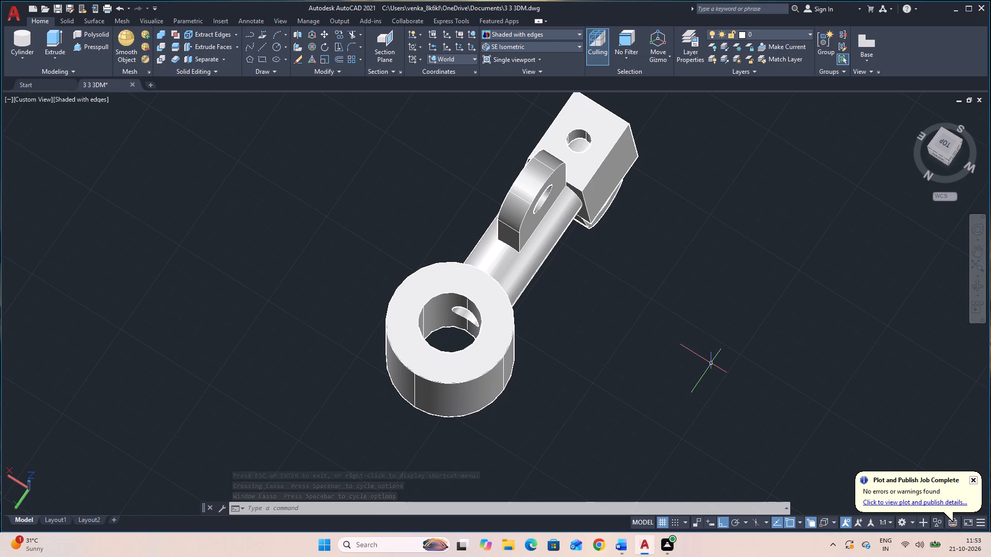
left_click_drag(740, 368, 652, 303)
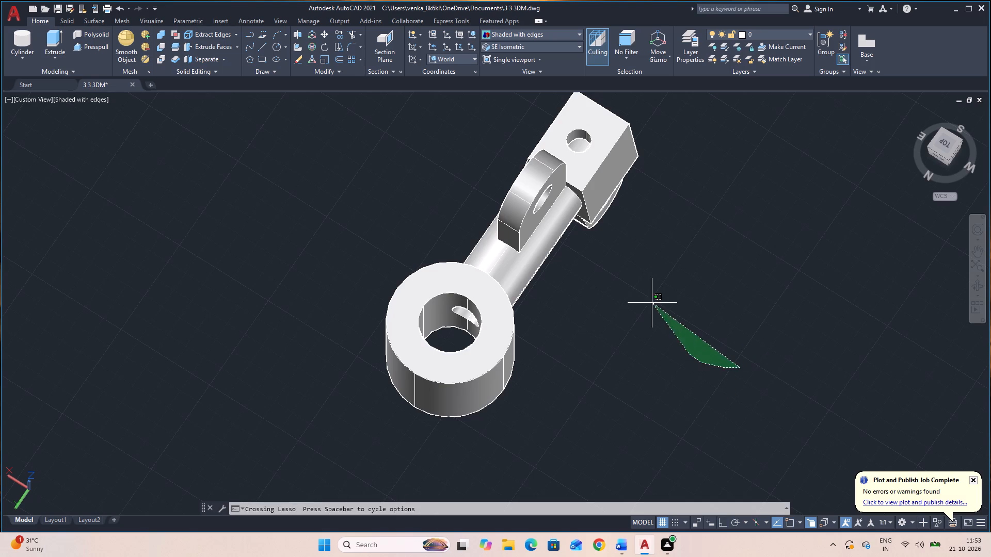
left_click_drag(652, 303, 652, 303)
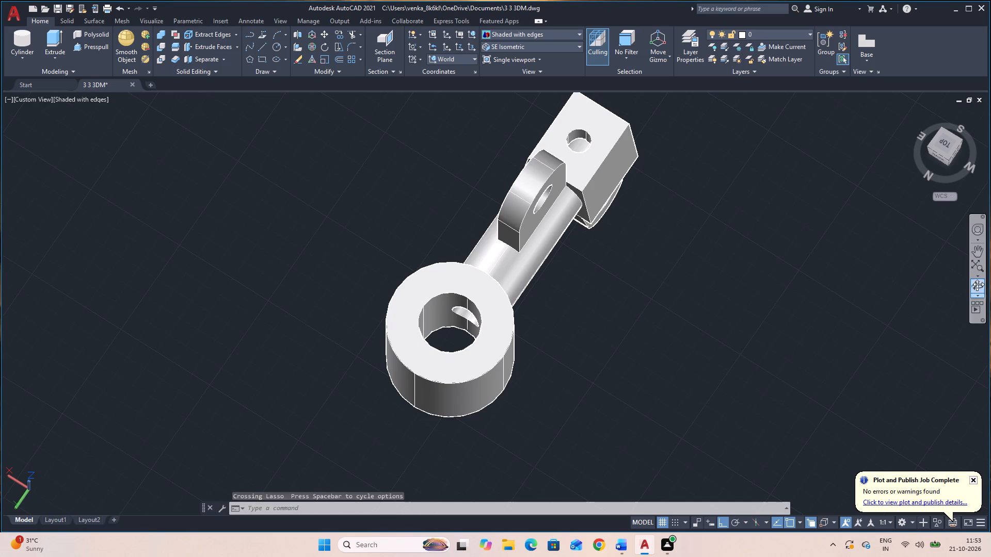
left_click(979, 284)
left_click_drag(868, 280, 674, 207)
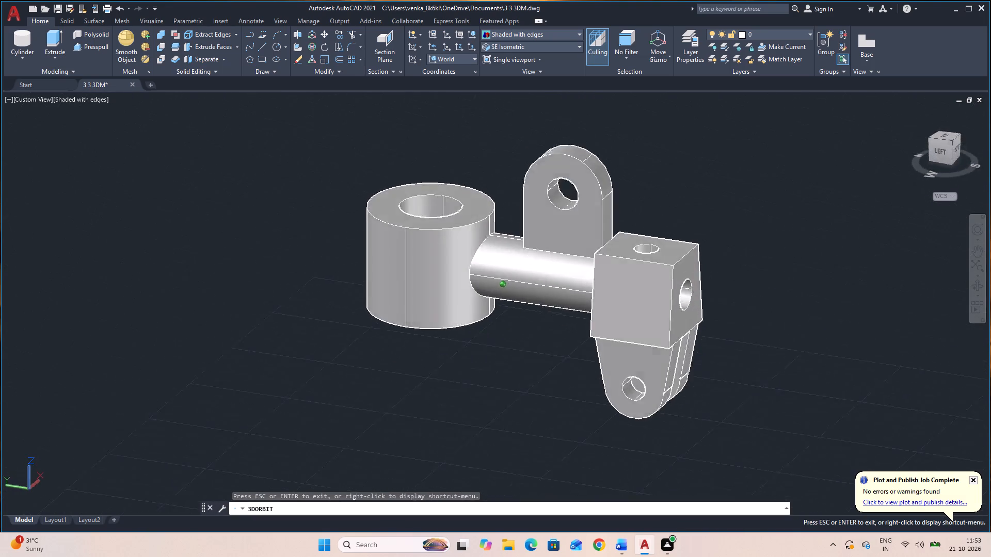
left_click_drag(674, 207, 608, 269)
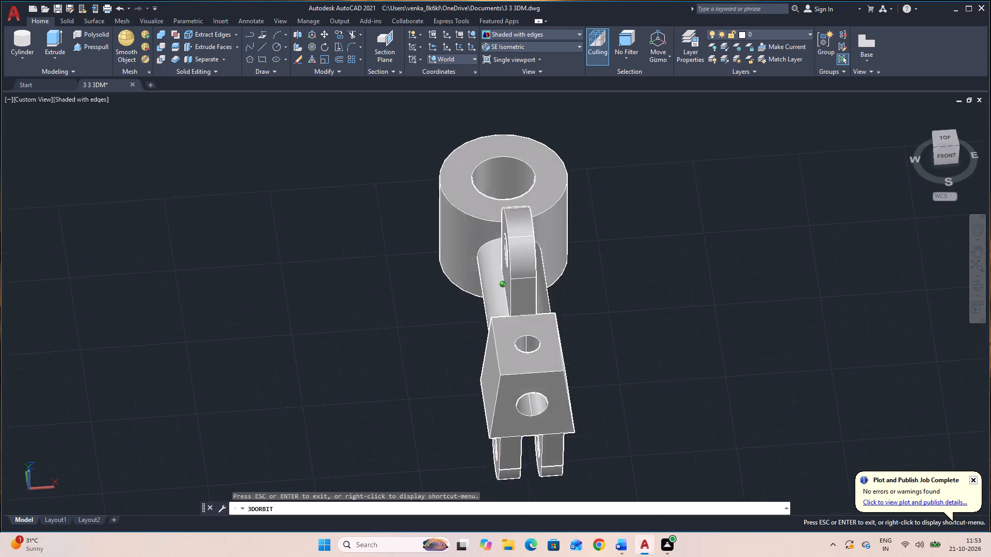
left_click_drag(608, 269, 580, 195)
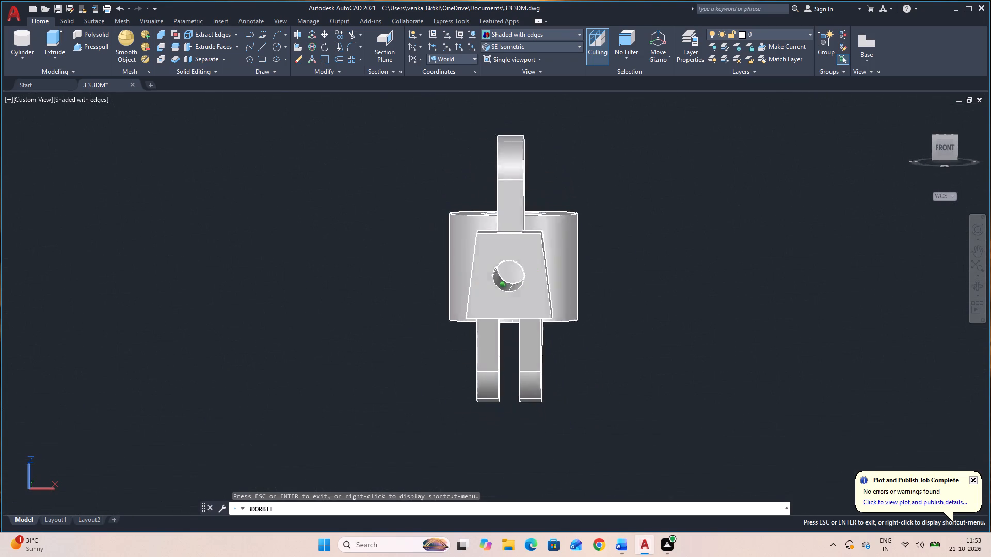
left_click_drag(580, 195, 469, 226)
left_click_drag(574, 387, 562, 370)
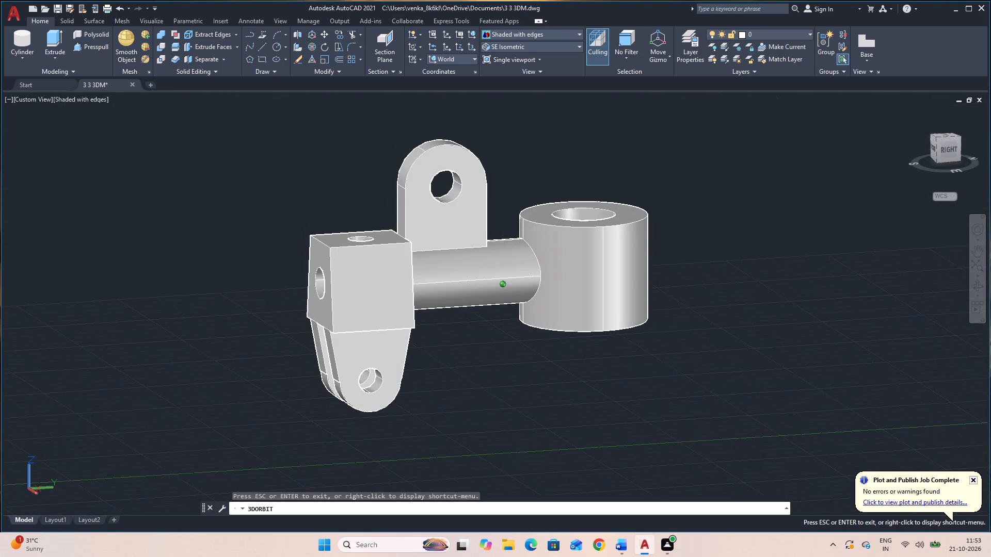
left_click_drag(562, 370, 562, 371)
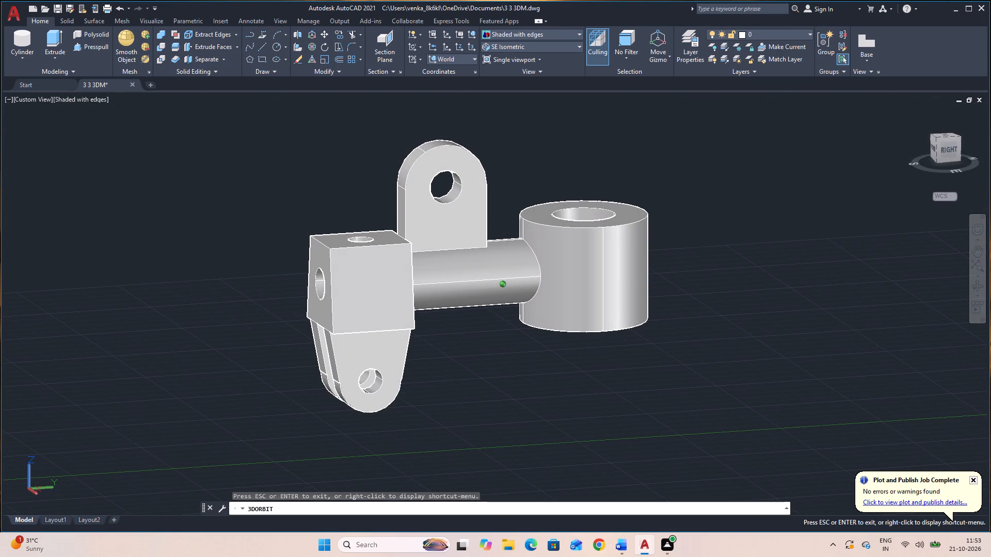
key("Escape")
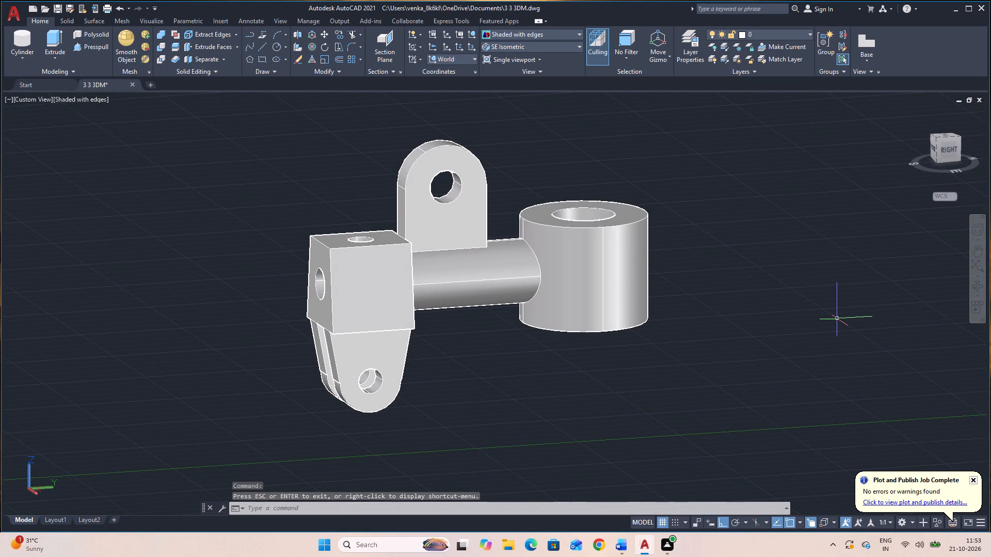
Delete the default viewport from the Layout1 sheet.
left_click(60, 520)
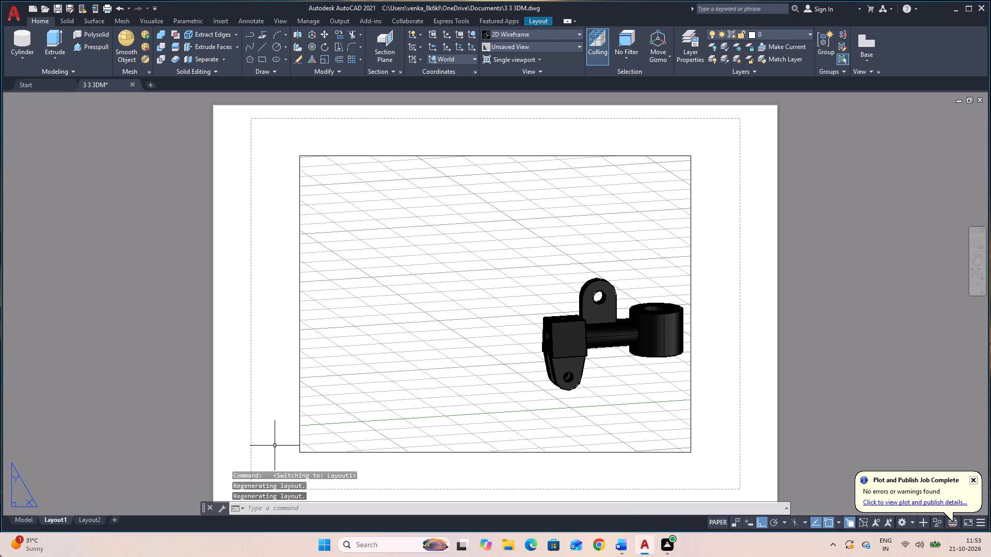
left_click(325, 392)
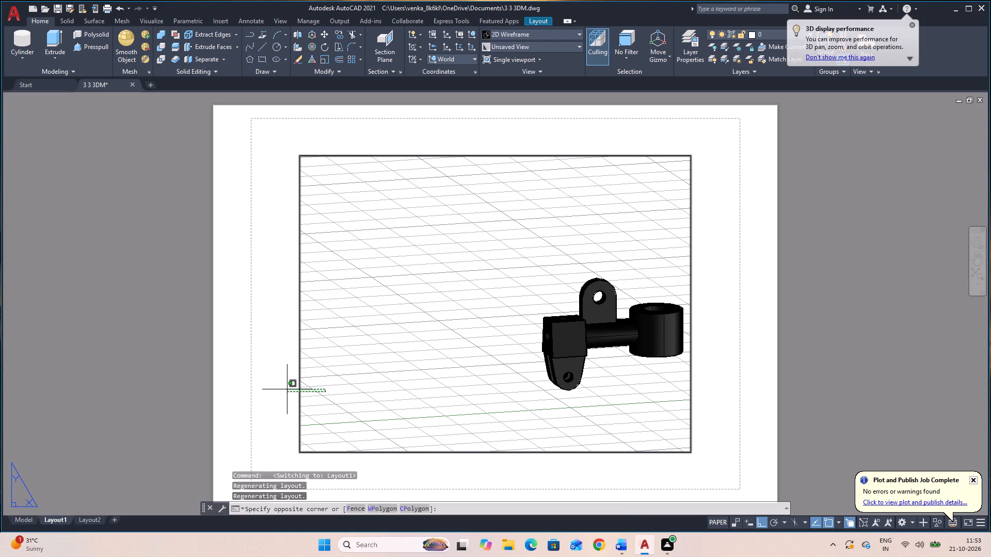
left_click(282, 389)
key("Delete")
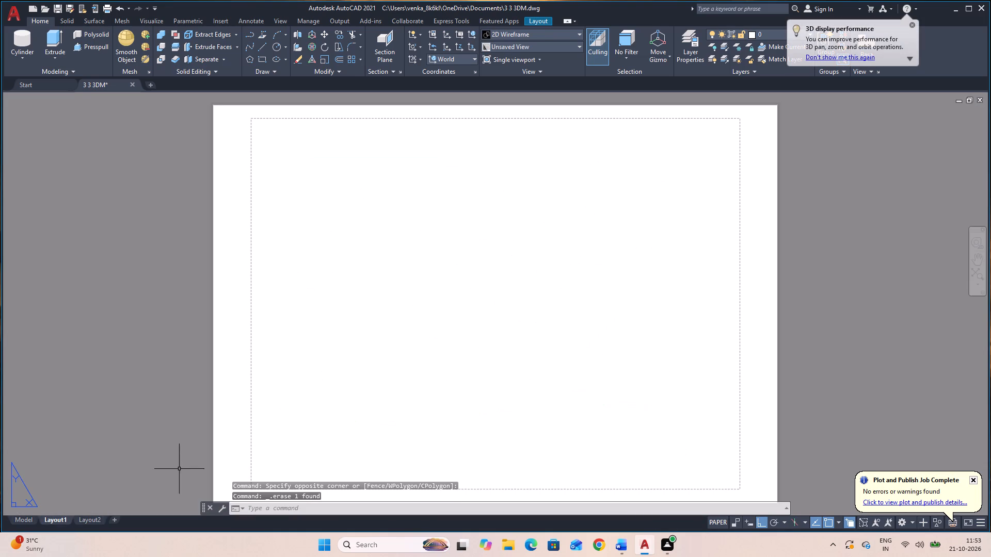
Place a 1:2 base view of the model-space solid on Layout1, in the sheet's upper-right area.
left_click(23, 519)
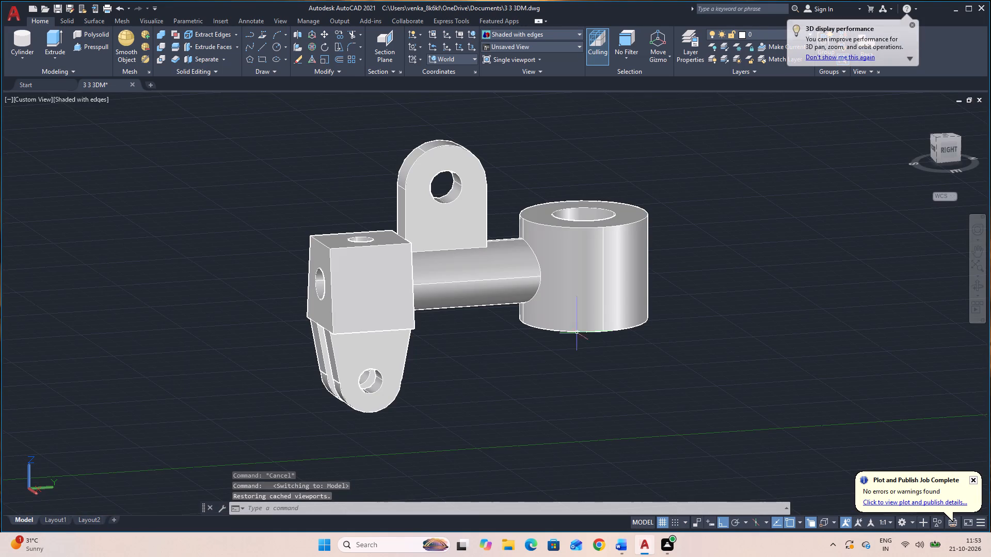
left_click(867, 48)
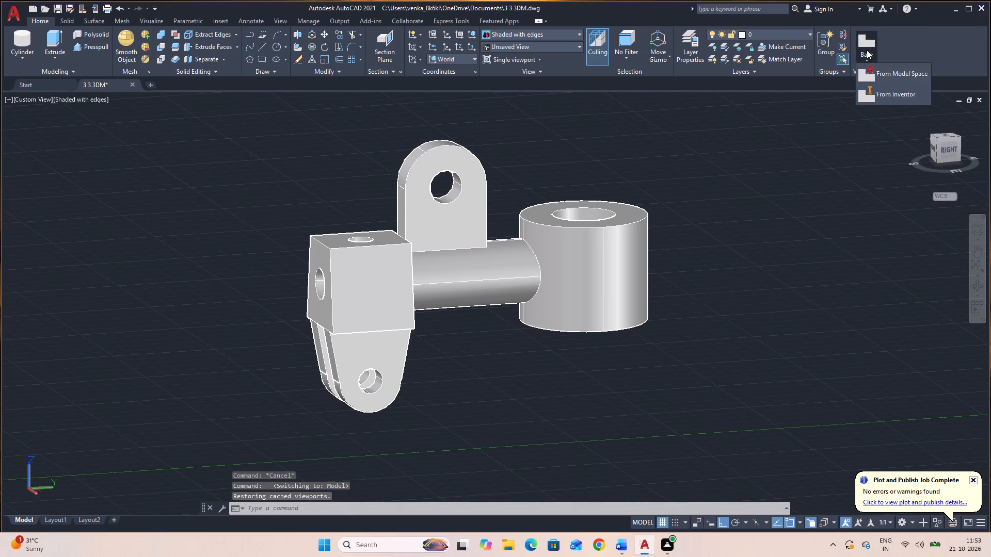
left_click(877, 71)
left_click(562, 296)
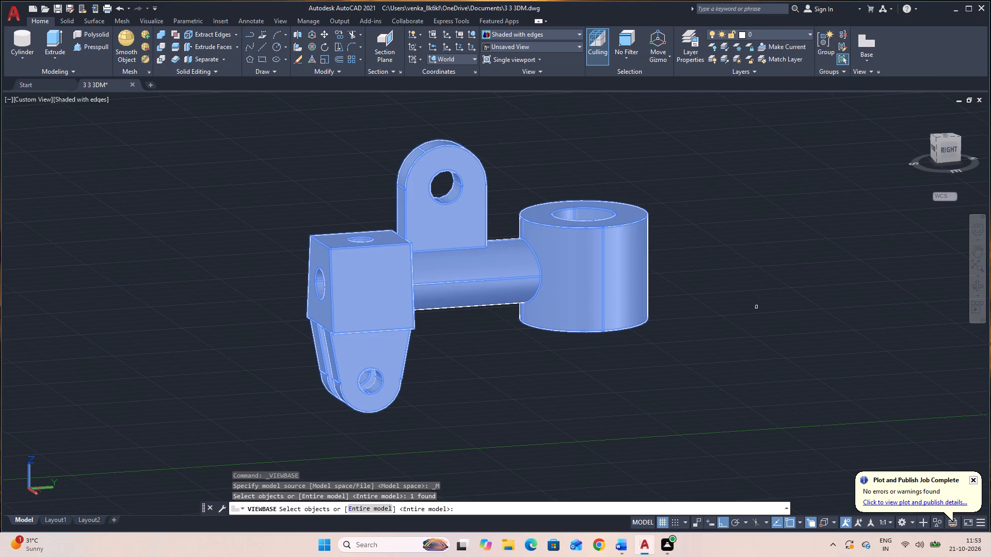
key("Return")
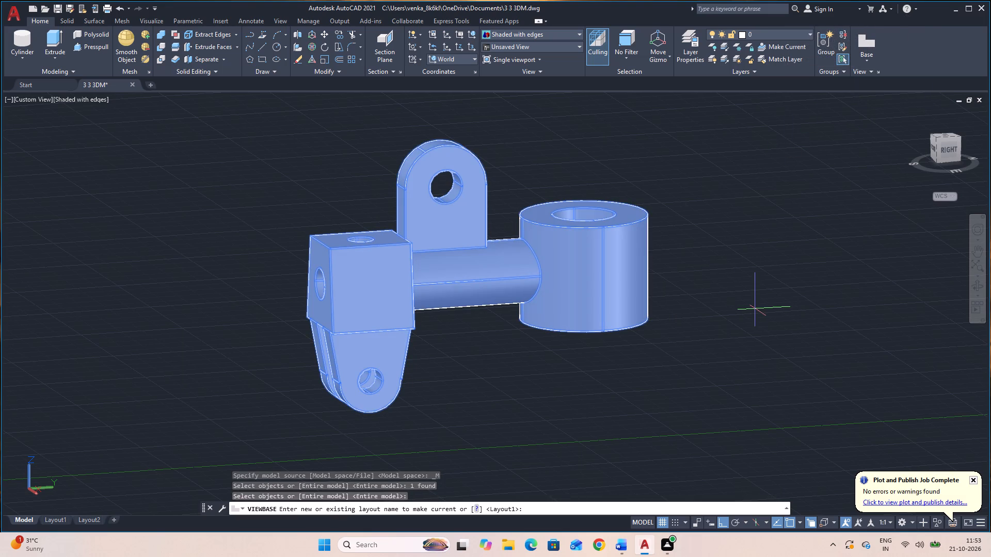
key("Return")
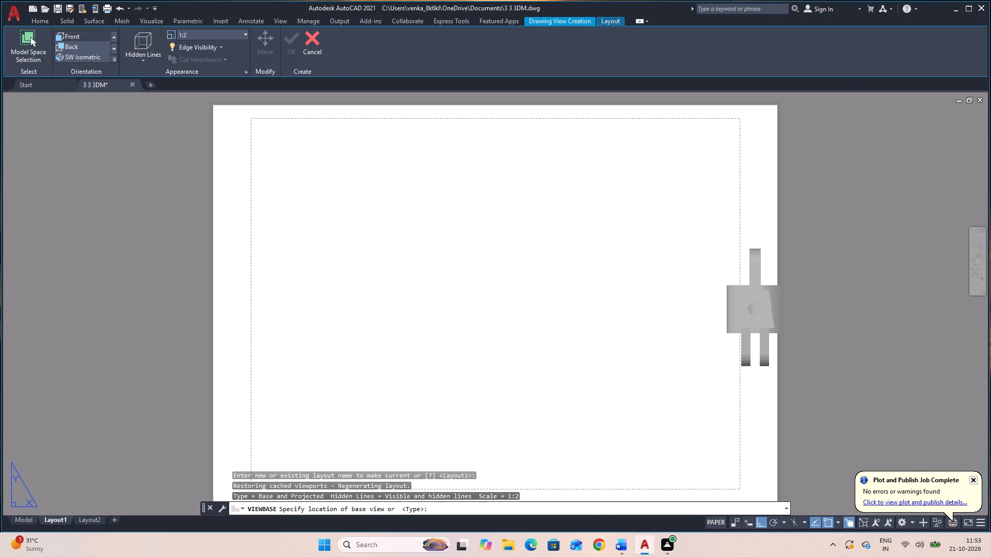
left_click(662, 200)
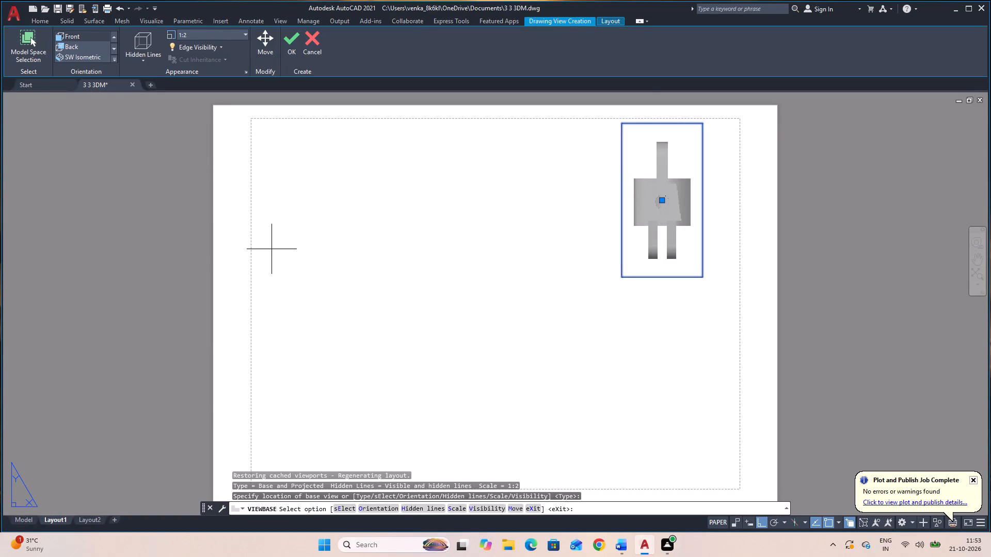
key("space")
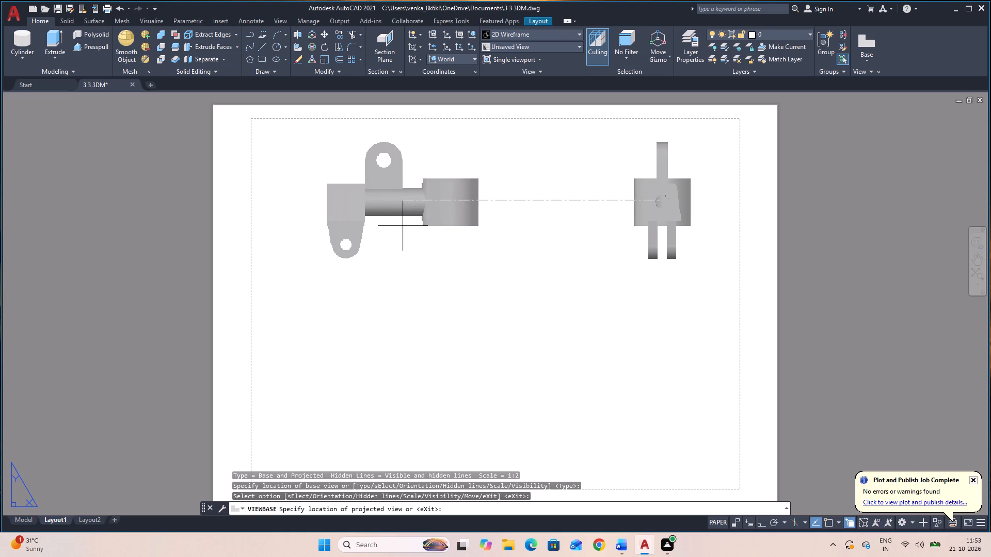
Add three projected views from the base view: a side view beside it, an isometric view diagonally below, and a top view directly below.
left_click(381, 226)
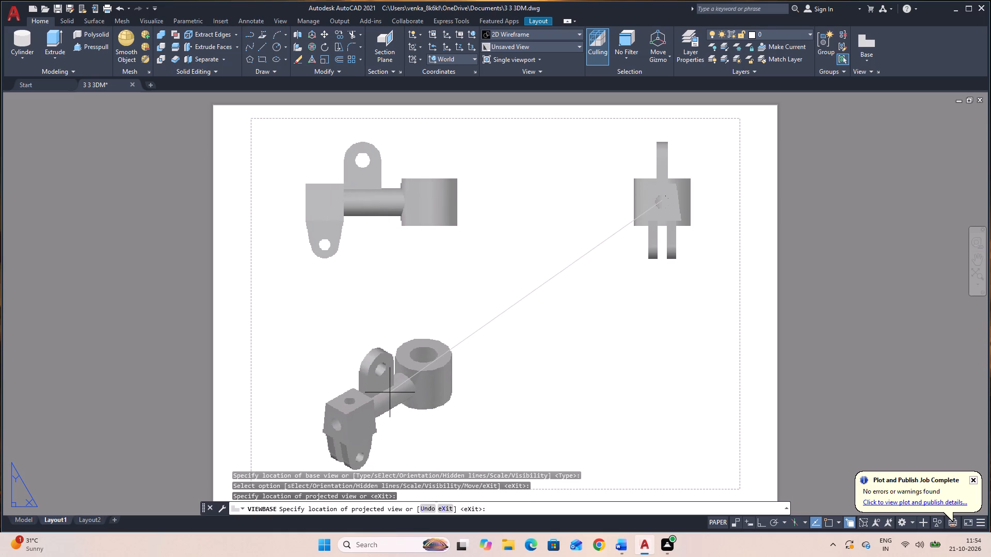
left_click(390, 387)
left_click(664, 384)
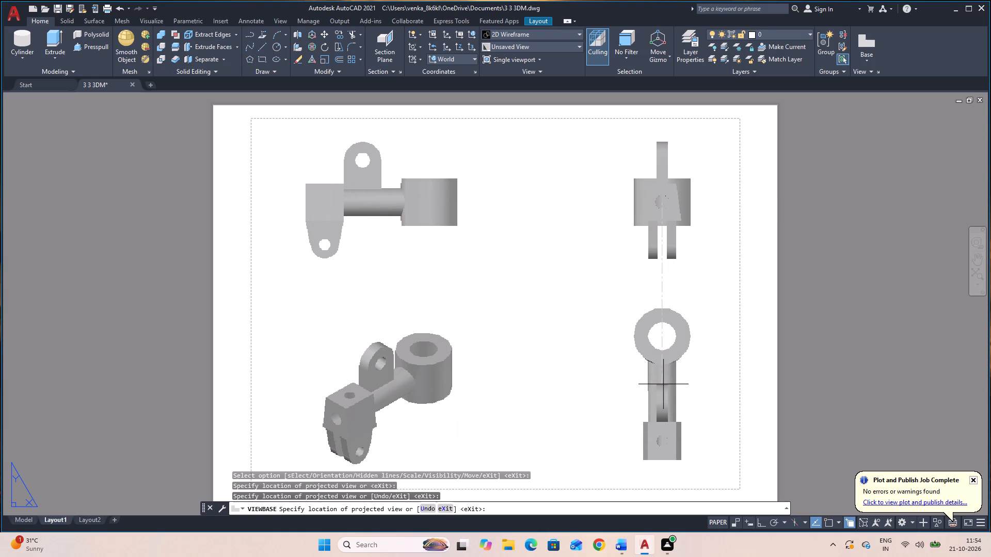
key("Return")
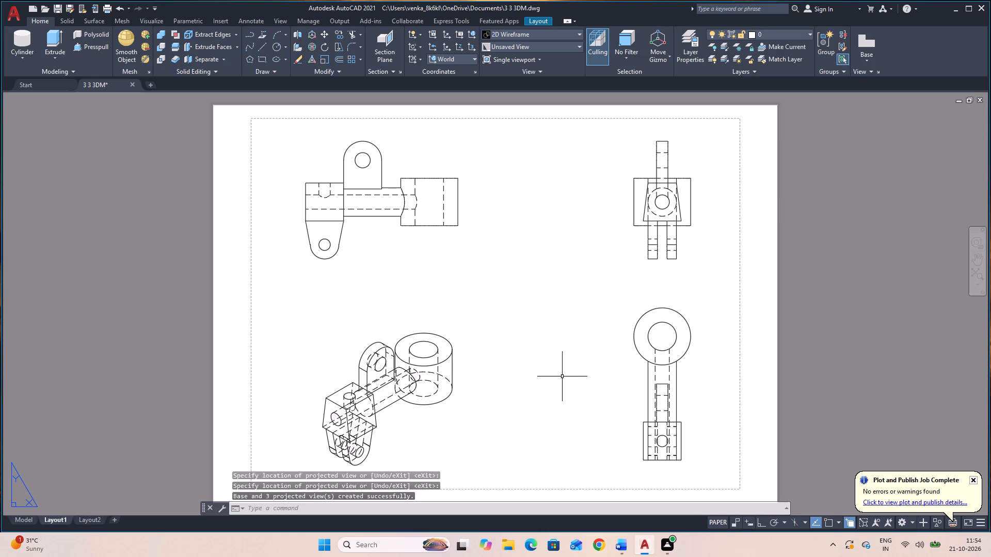
Change the isometric view's display style to shaded with only the visible lines.
double_click(396, 372)
left_click(85, 62)
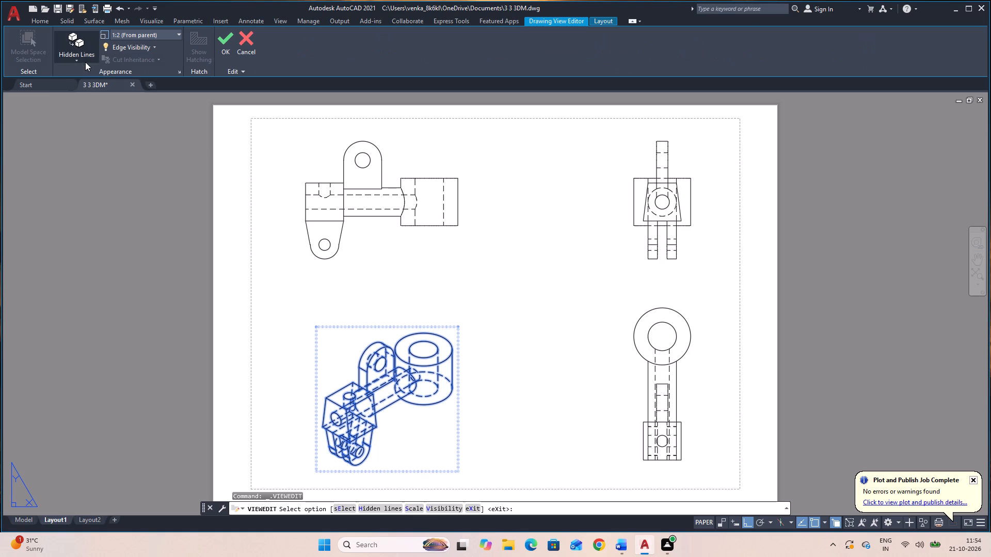
left_click(110, 133)
key("Escape")
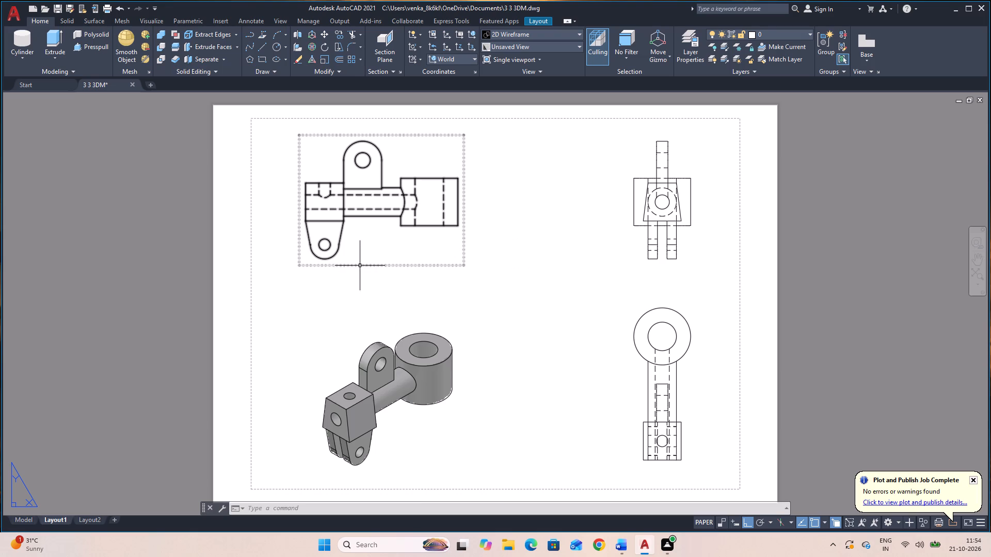
Add a diameter dimension to the hole in the lower lug of the side view.
type("DDI")
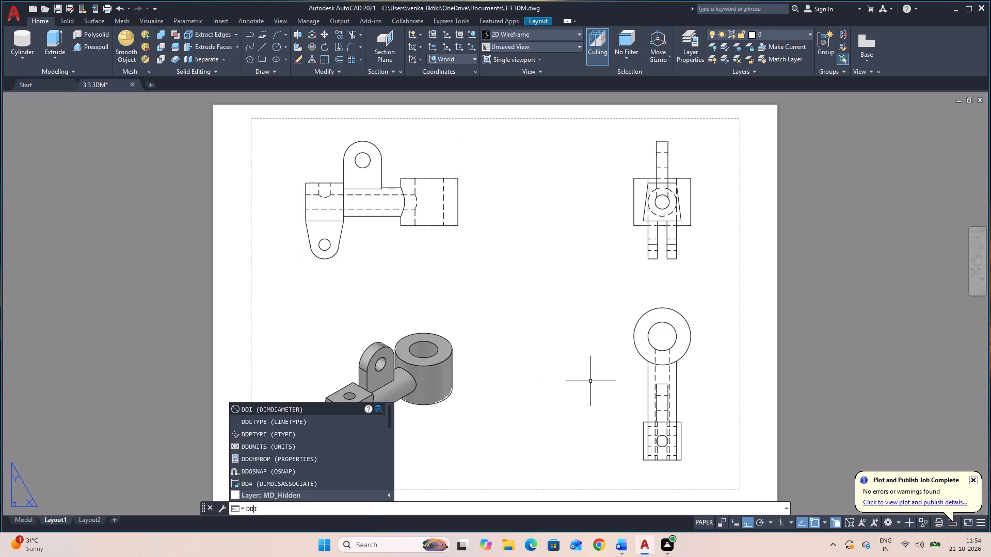
key("space")
left_click(325, 251)
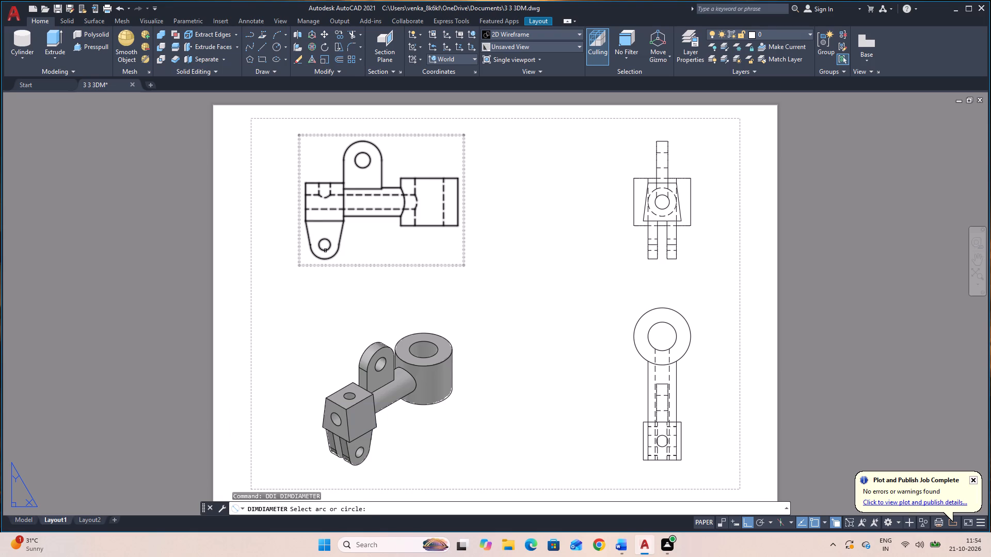
left_click(349, 249)
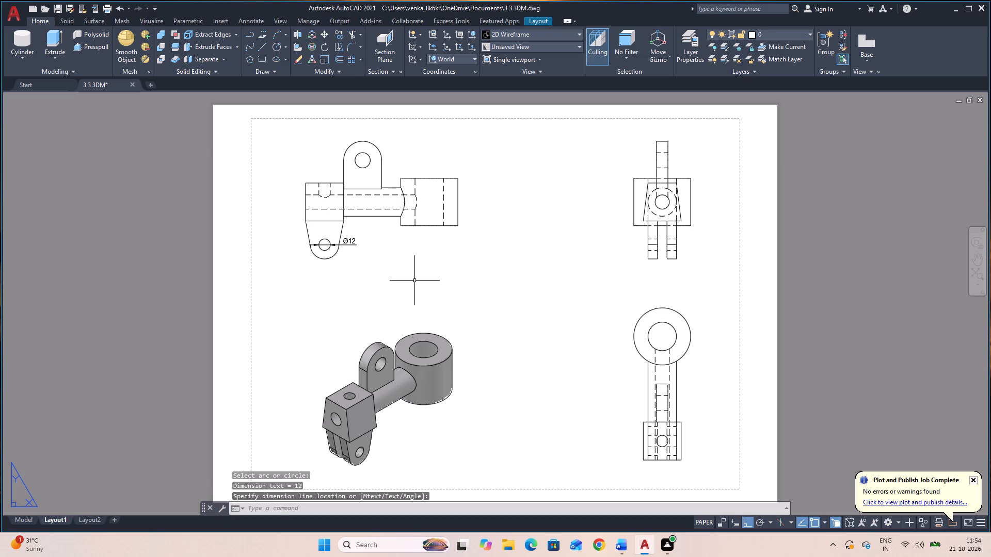
Add a radius dimension to the lower lug's rounded end in the side view, placed below the lug.
type("DRA")
key("space")
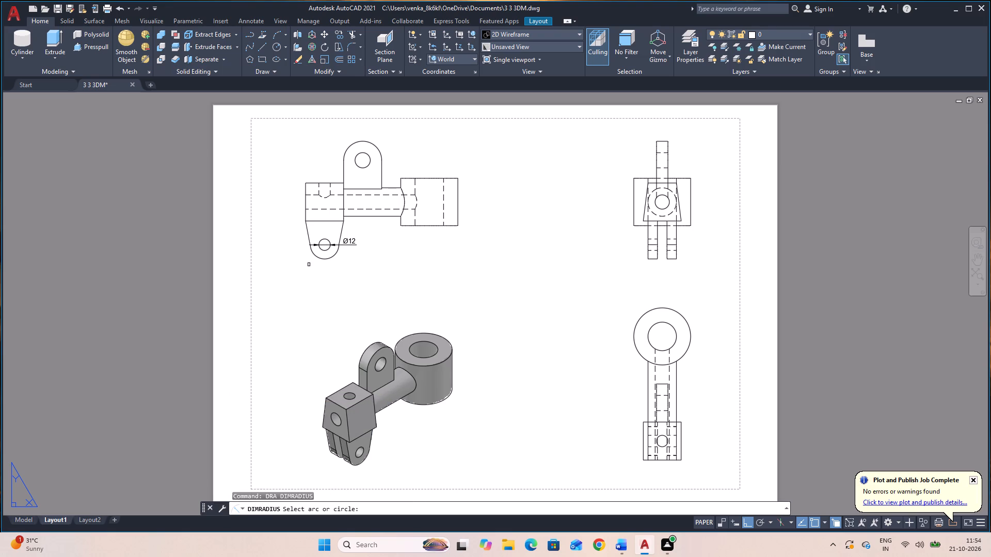
left_click(323, 260)
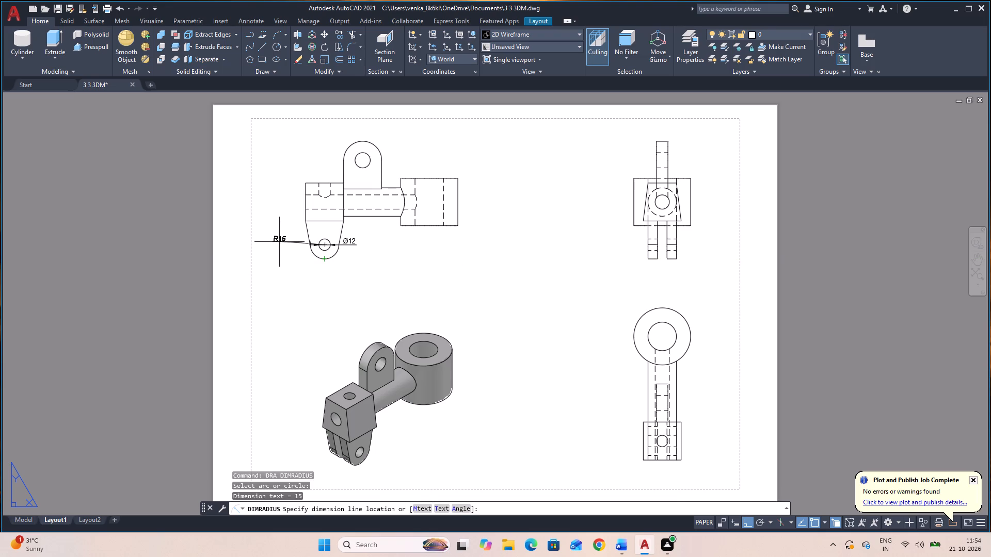
left_click(322, 277)
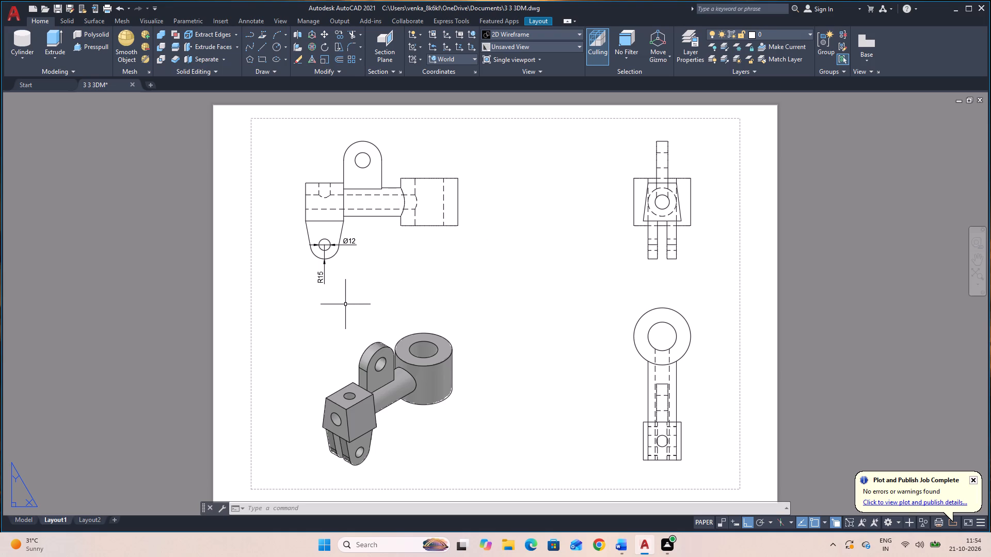
key("space")
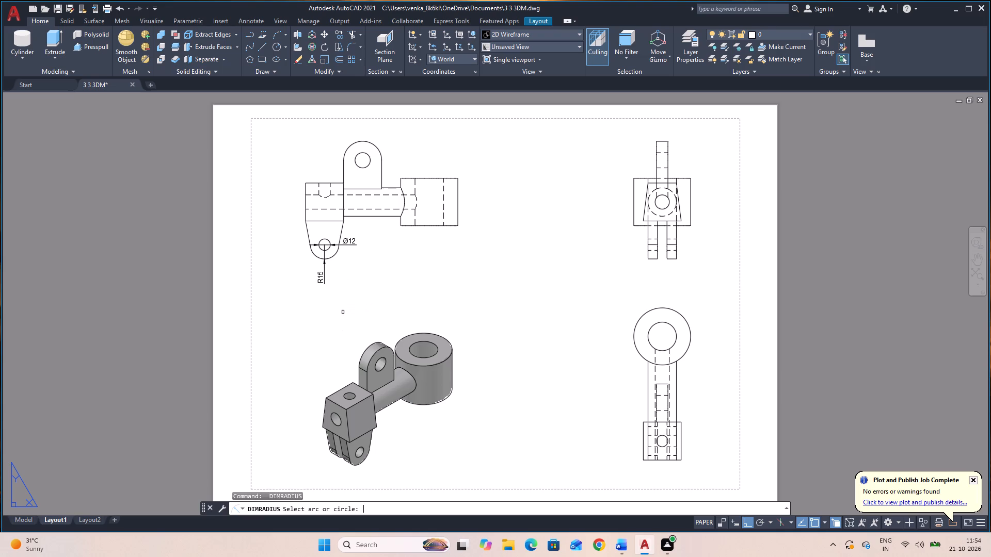
key("space")
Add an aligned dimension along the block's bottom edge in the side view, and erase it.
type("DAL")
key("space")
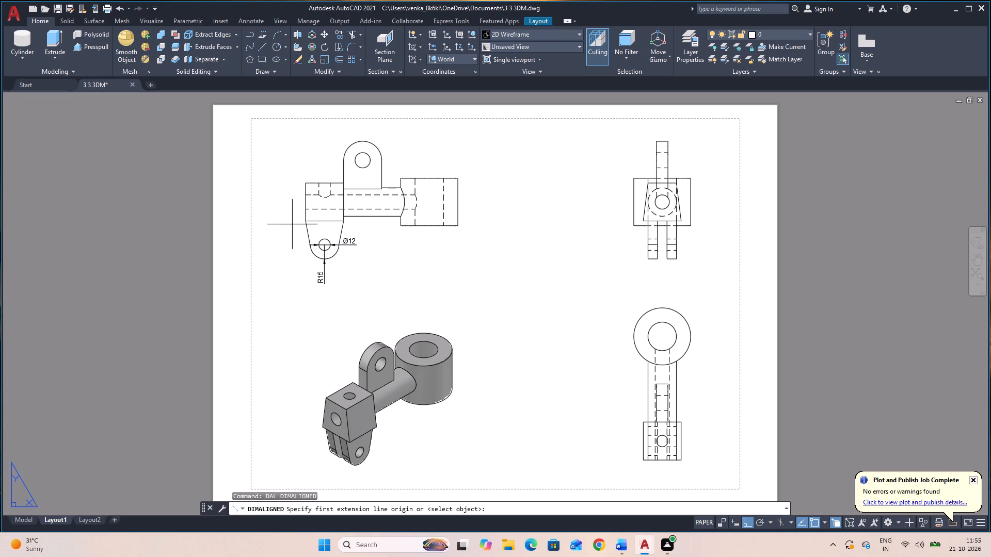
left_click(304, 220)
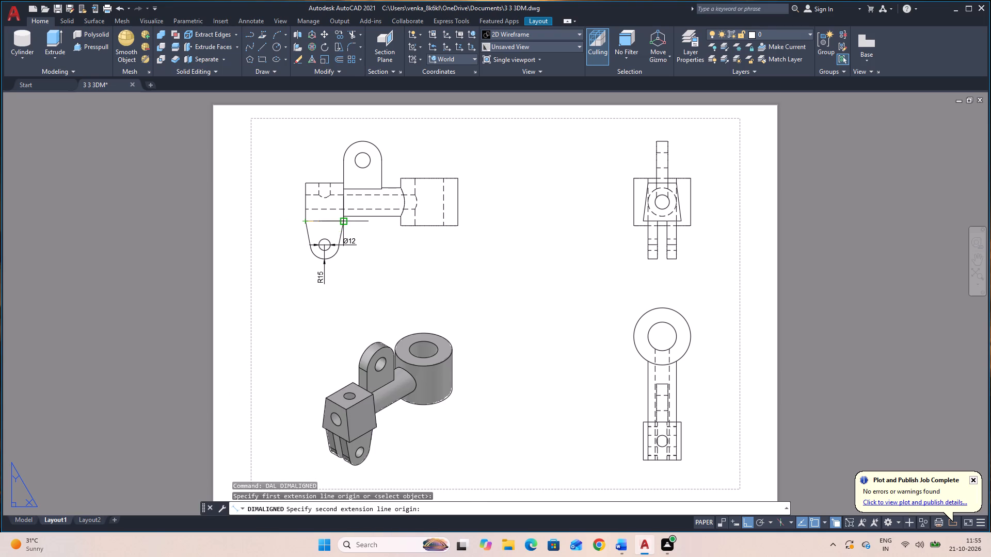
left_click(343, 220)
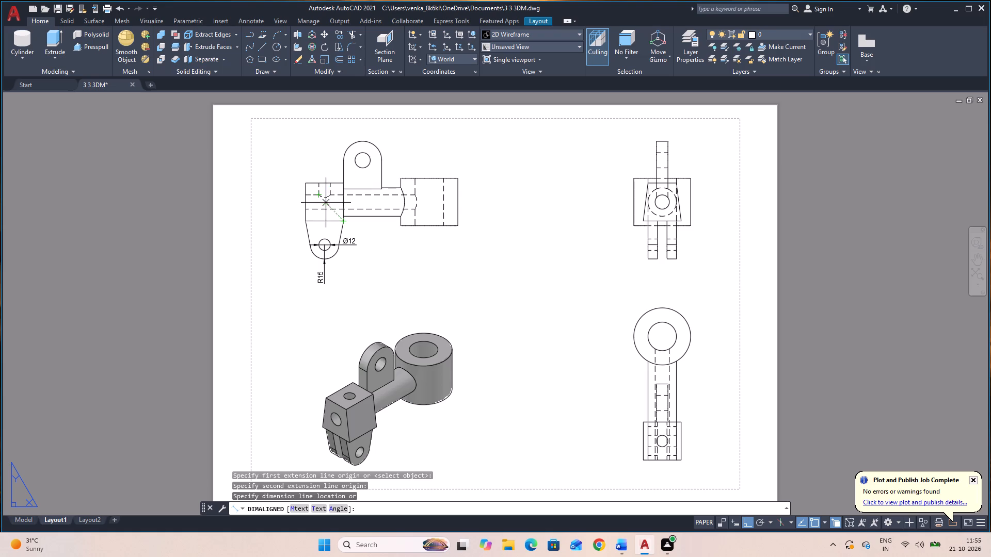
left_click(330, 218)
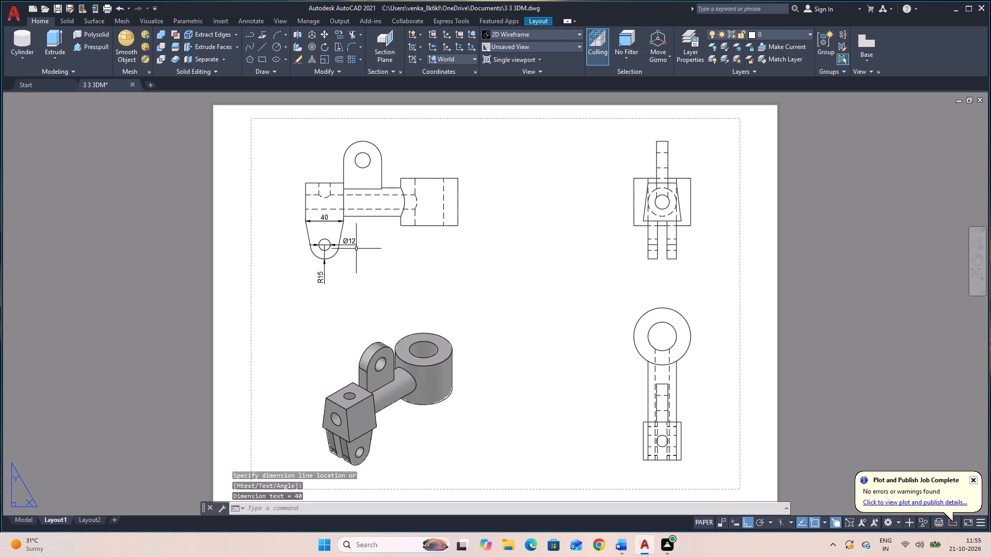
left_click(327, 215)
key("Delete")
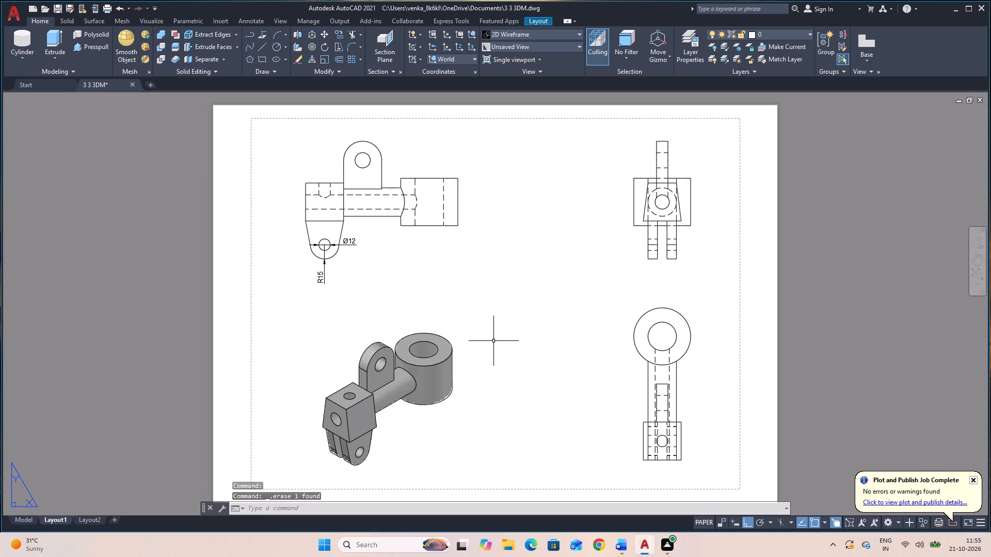
Dimension the block's bottom width in the side view with an aligned dimension placed just below the edge.
type("DA")
type("L")
key("space")
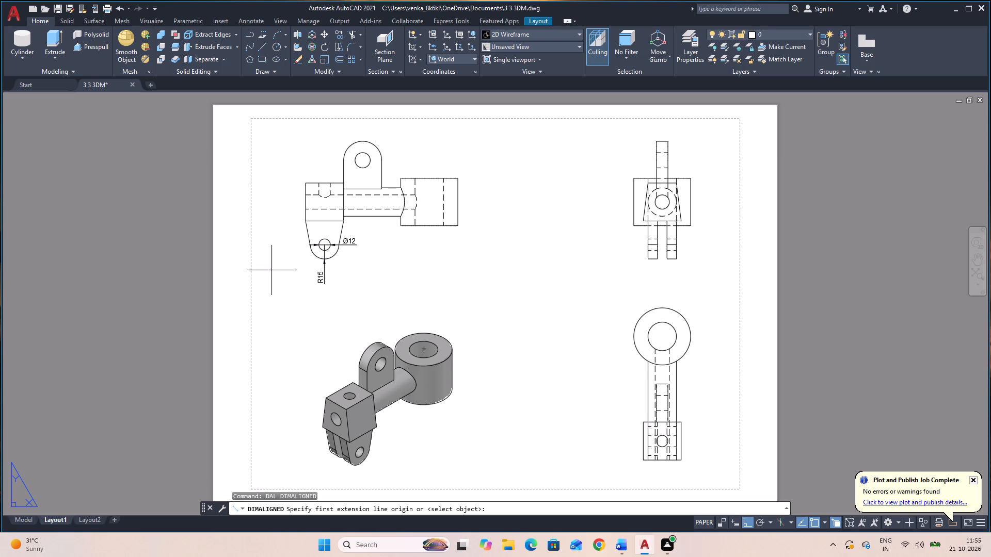
left_click(305, 220)
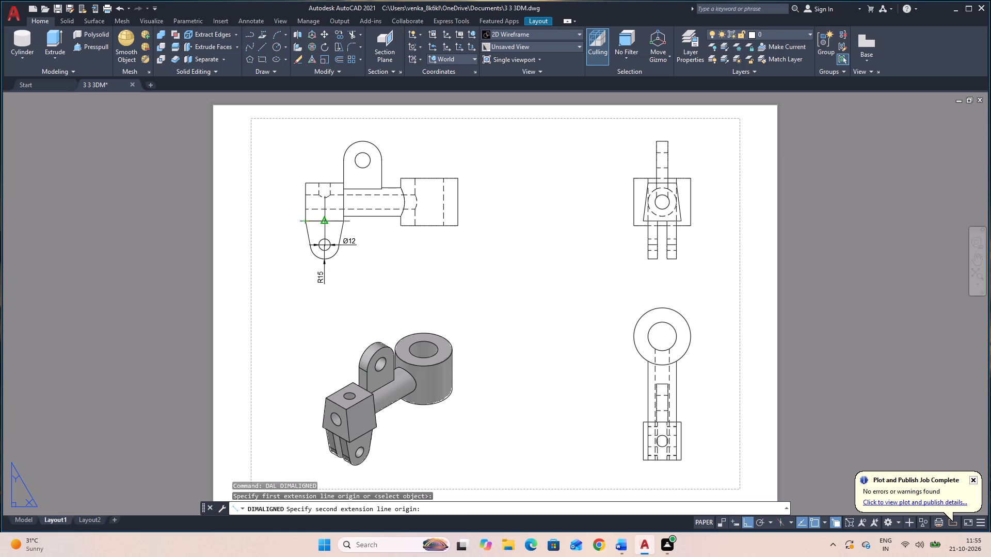
left_click(342, 221)
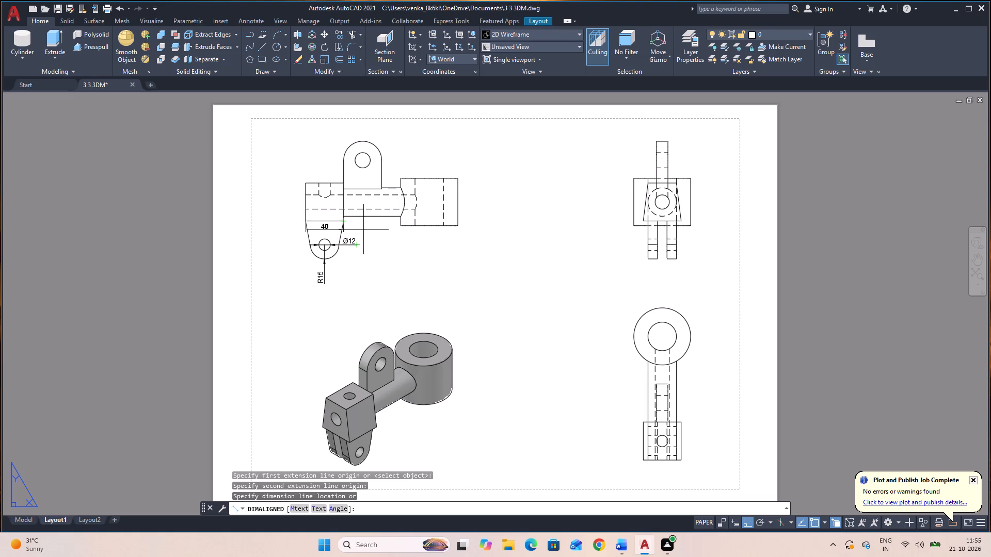
left_click(365, 230)
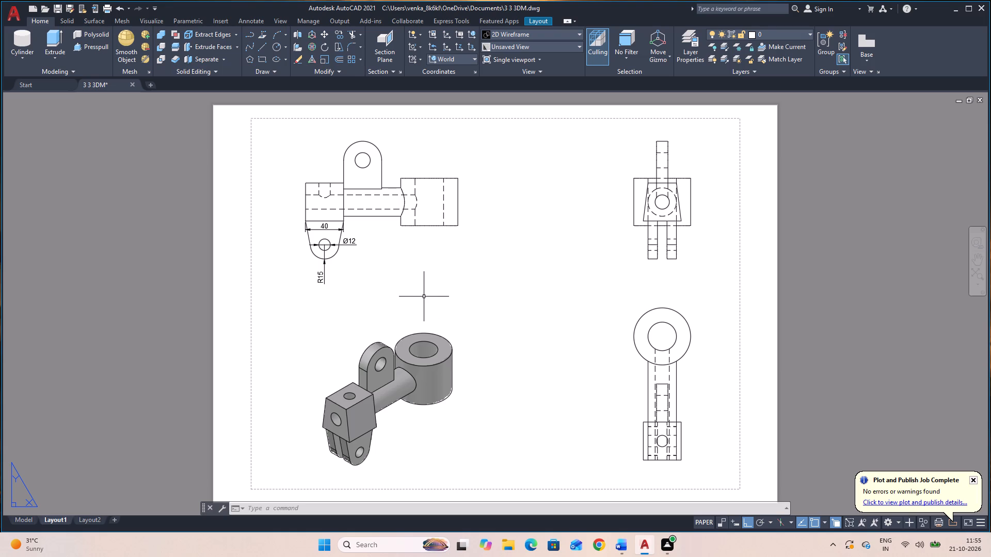
Dimension the horizontal distance from the block's top midpoint to the upper lug's hole centre, placed above the side view.
key("space")
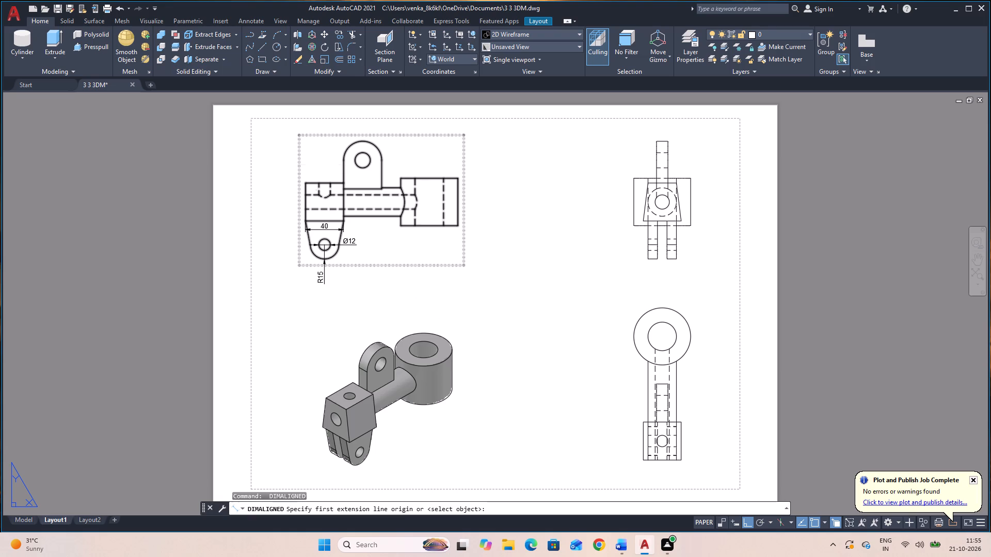
left_click(324, 180)
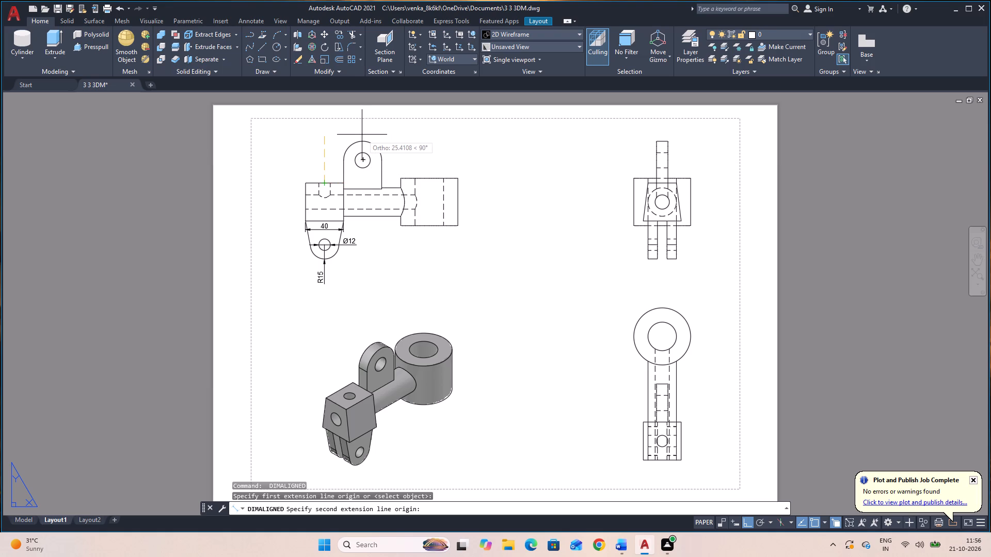
left_click(363, 184)
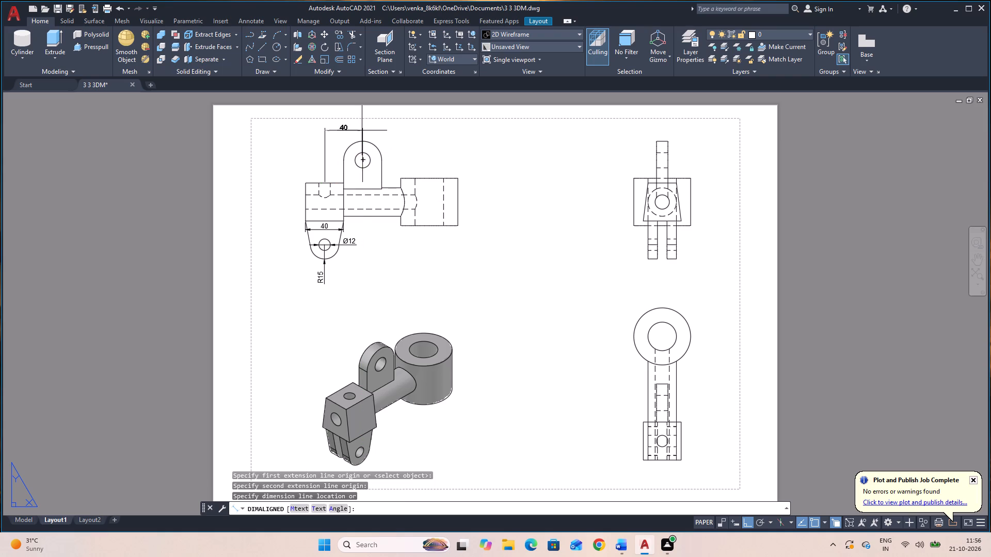
left_click(360, 133)
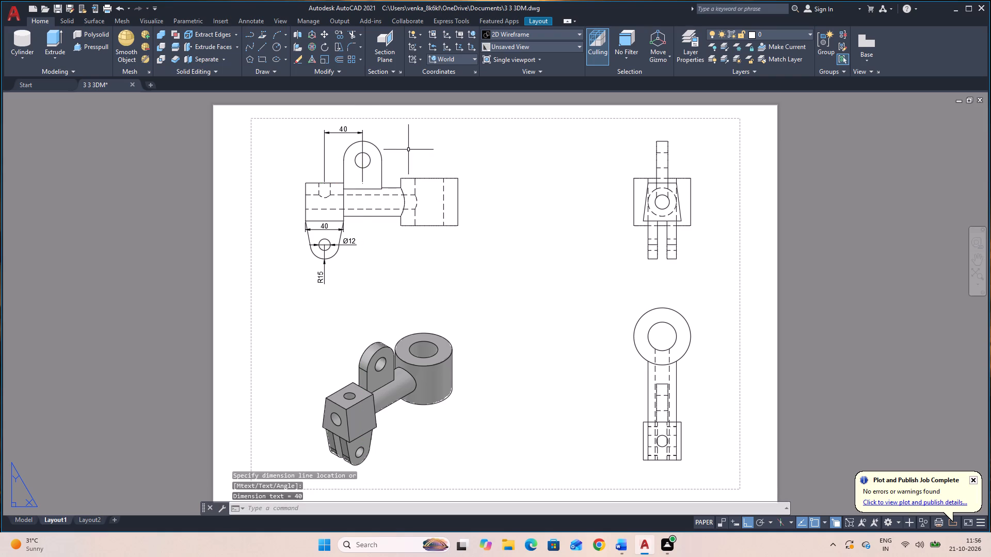
Dimension the horizontal distance from the upper lug's hole centre to the cylinder's centreline with an aligned dimension above the side view.
key("space")
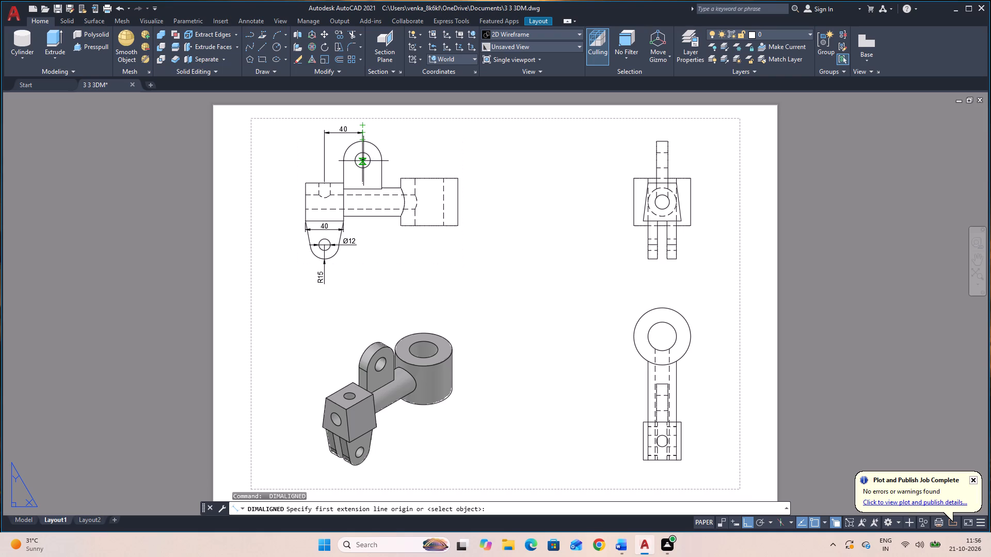
left_click(363, 161)
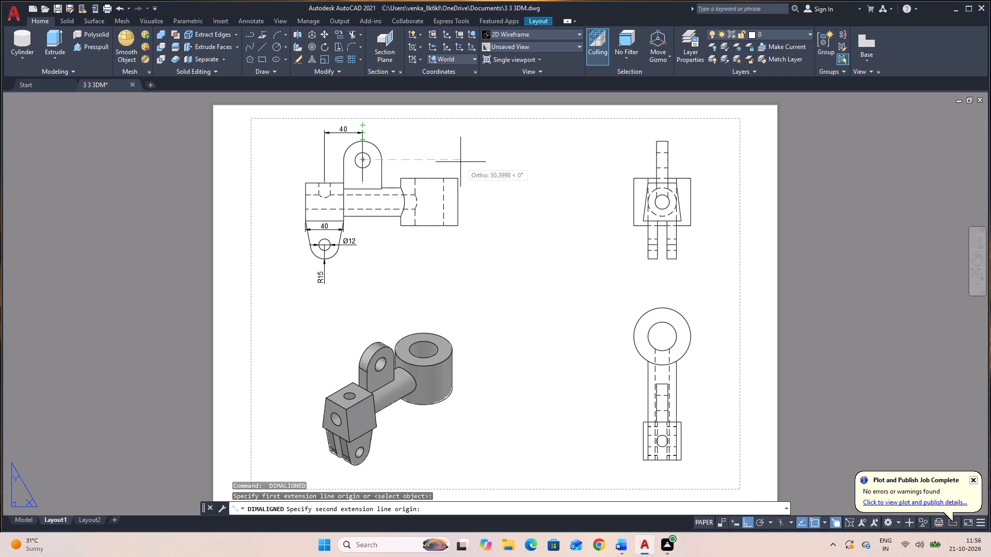
left_click(428, 170)
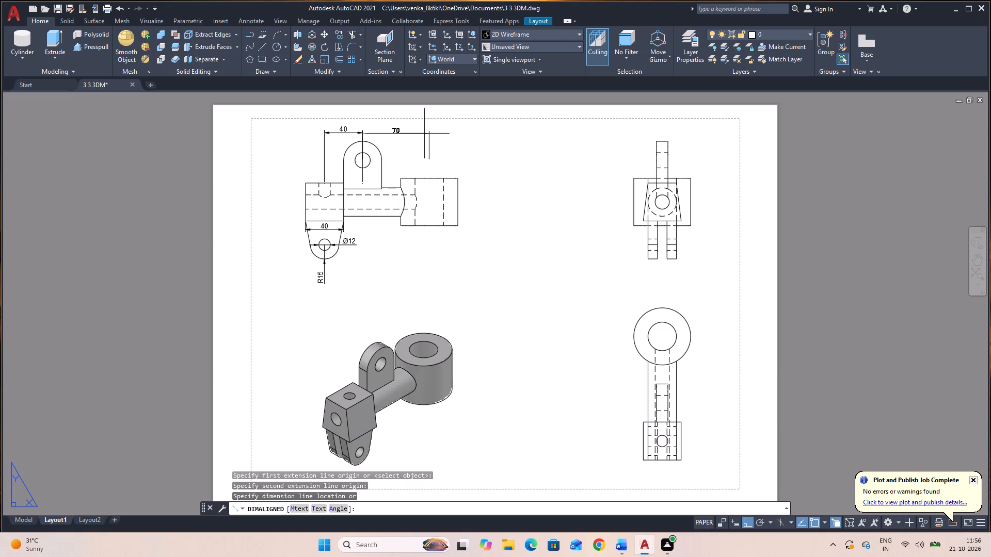
left_click(424, 134)
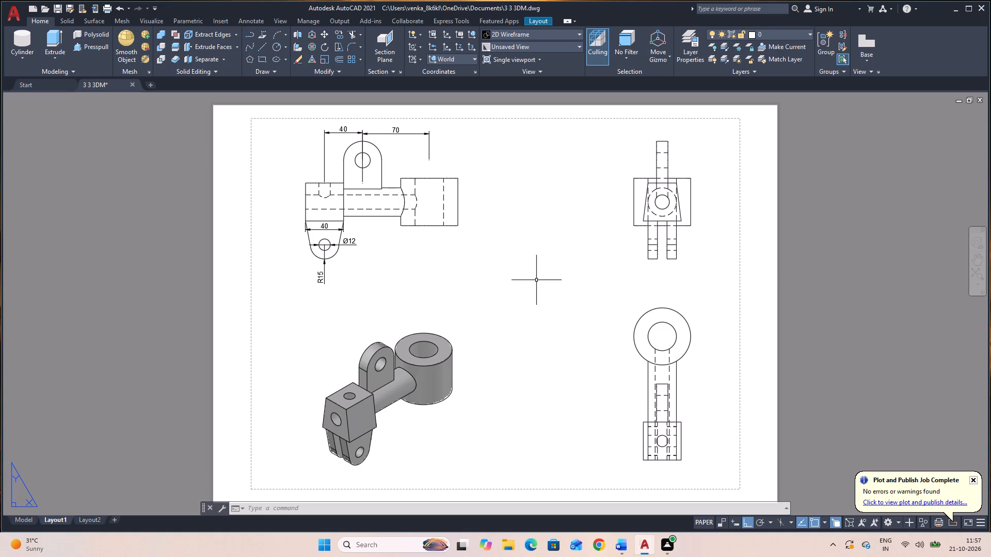
Dimension the vertical distance from the lower lug's hole centre to the block's bottom edge, placed outside the lug in the side view.
key("space")
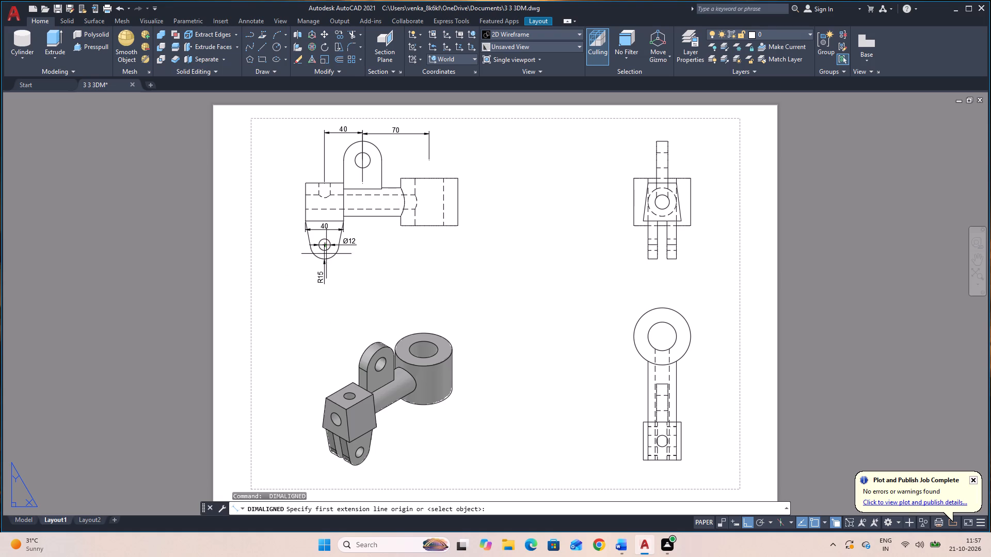
left_click(324, 243)
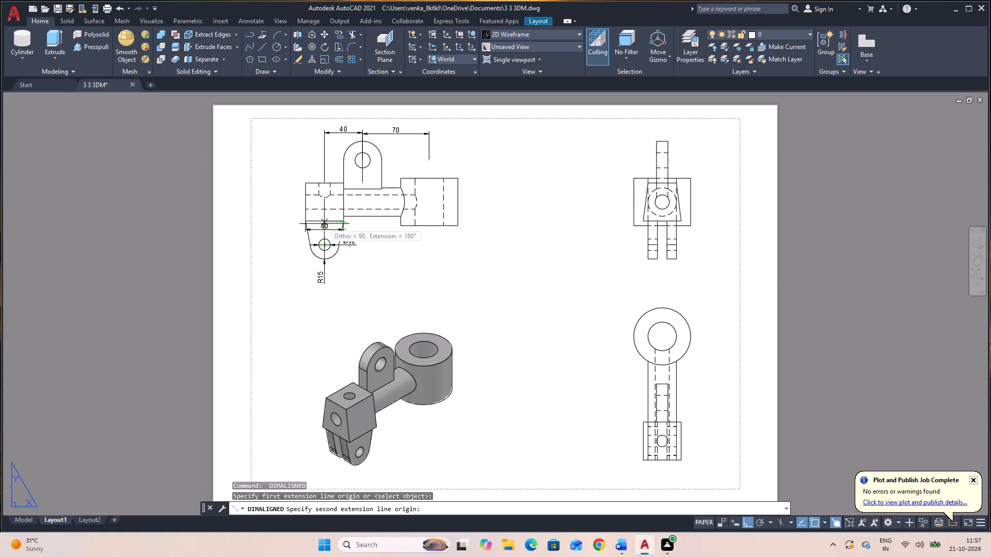
left_click(322, 221)
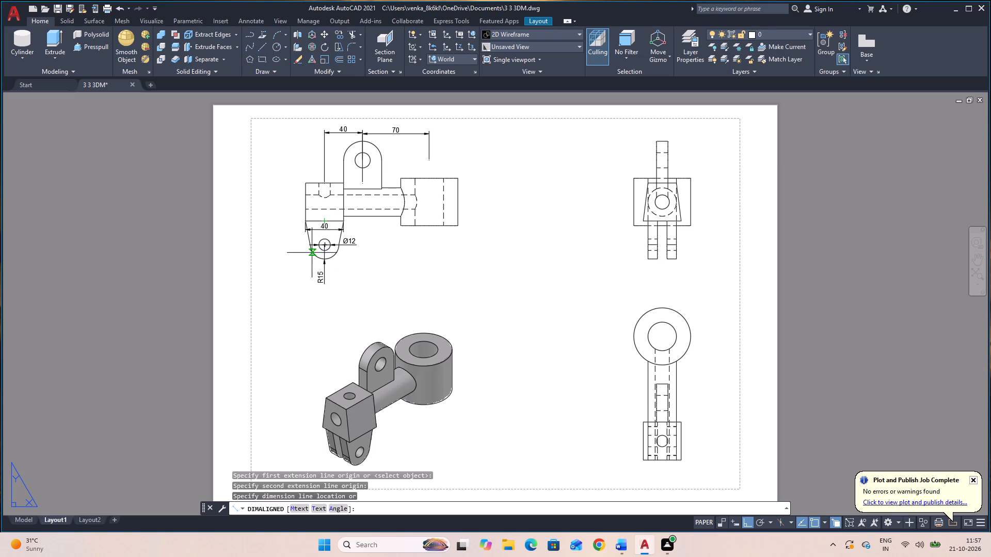
left_click(298, 254)
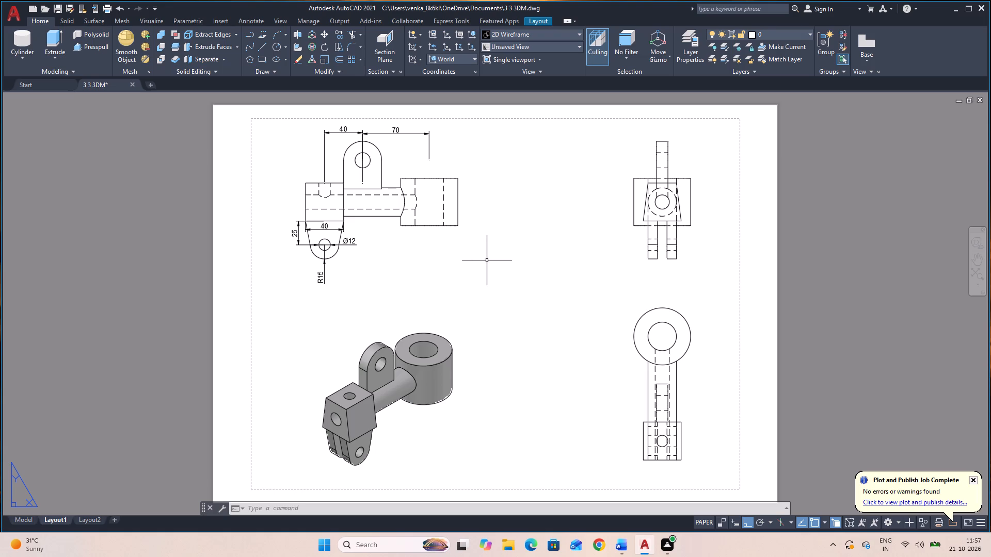
Dimension the cylinder's height in the side view with an aligned dimension placed just outside its outer edge.
key("space")
left_click(457, 226)
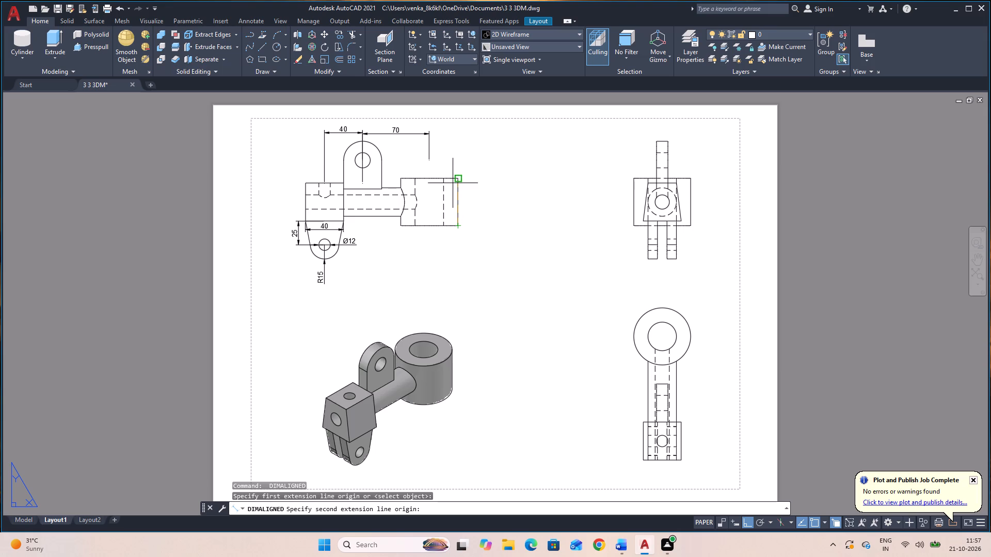
left_click(456, 179)
left_click(469, 189)
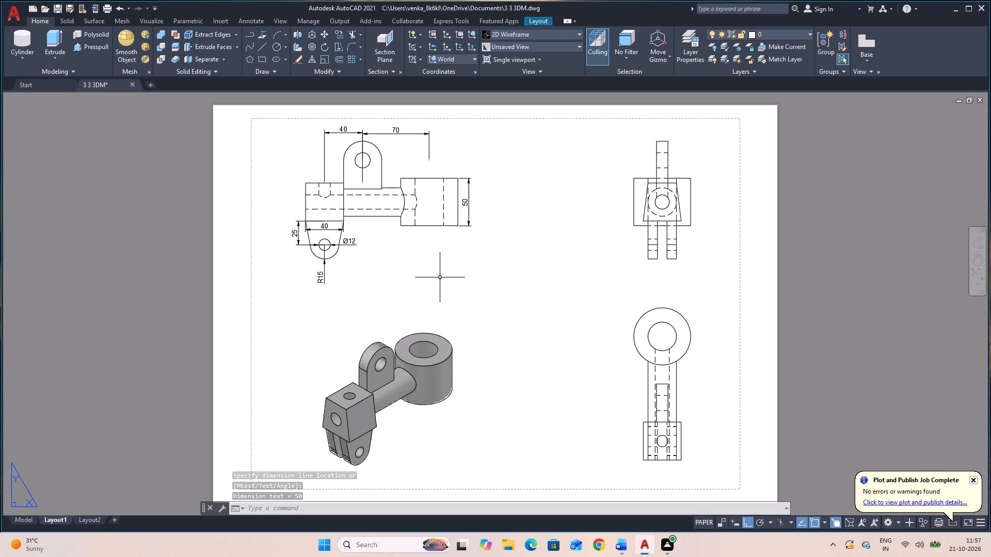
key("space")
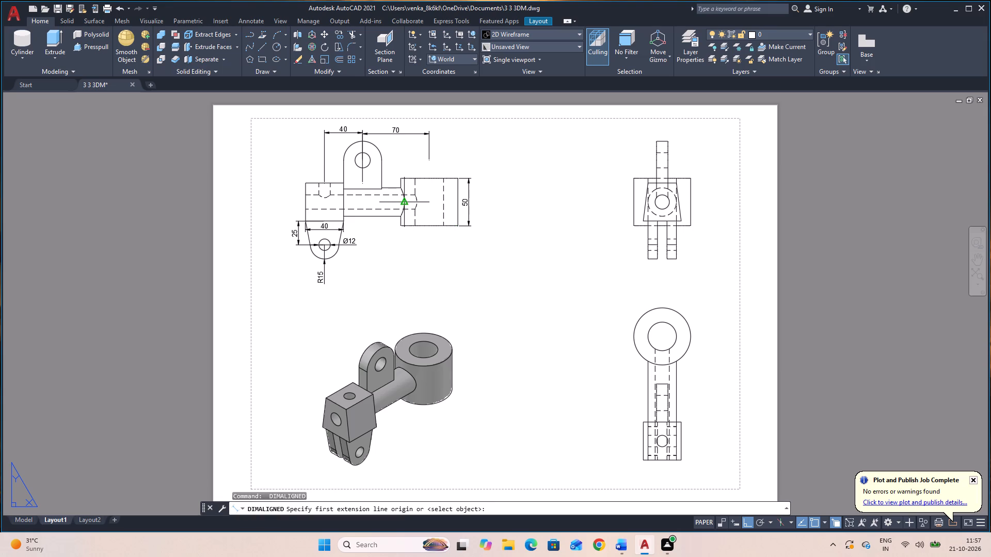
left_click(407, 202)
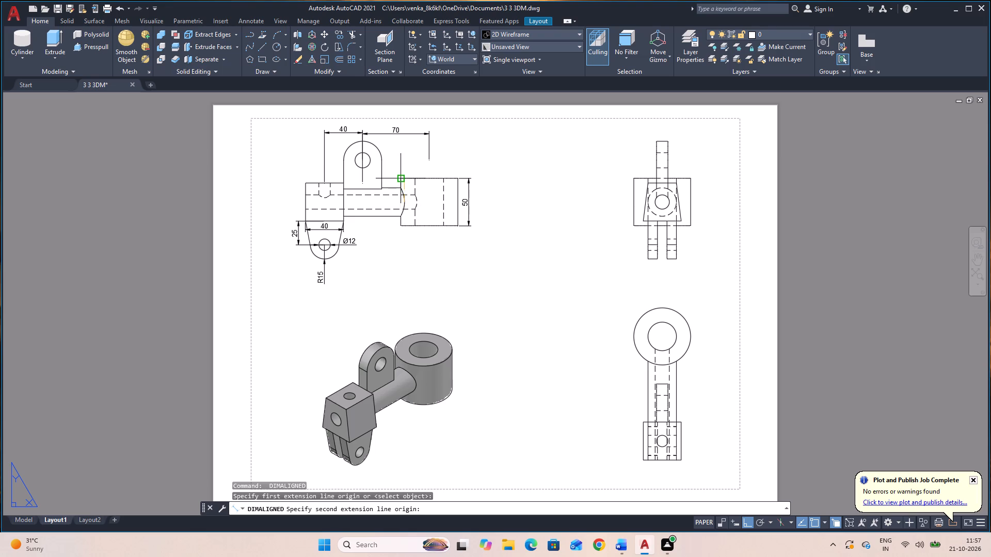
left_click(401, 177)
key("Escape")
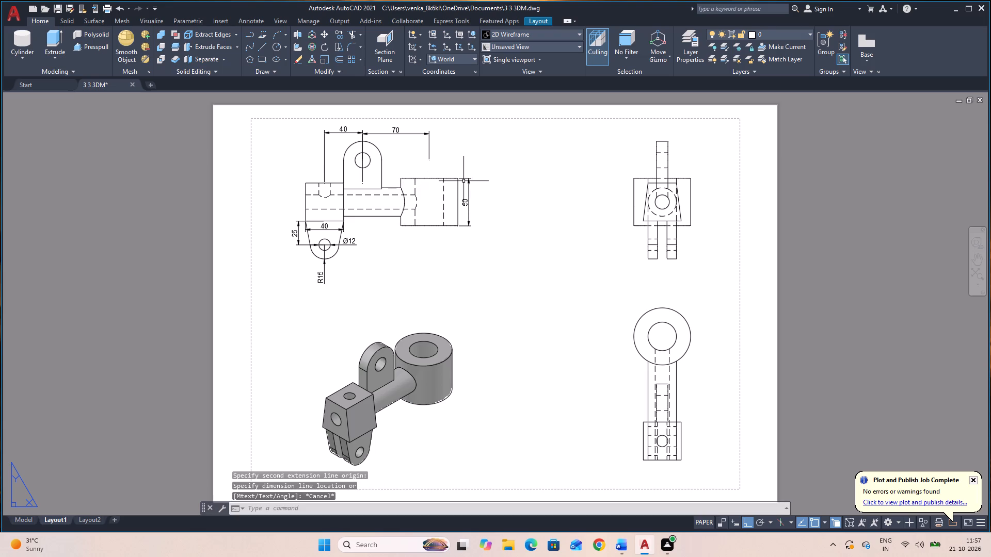
Dimension the vertical distance from the rod's centreline to the cylinder's top edge in the side view, placed inside the cylinder.
key("space")
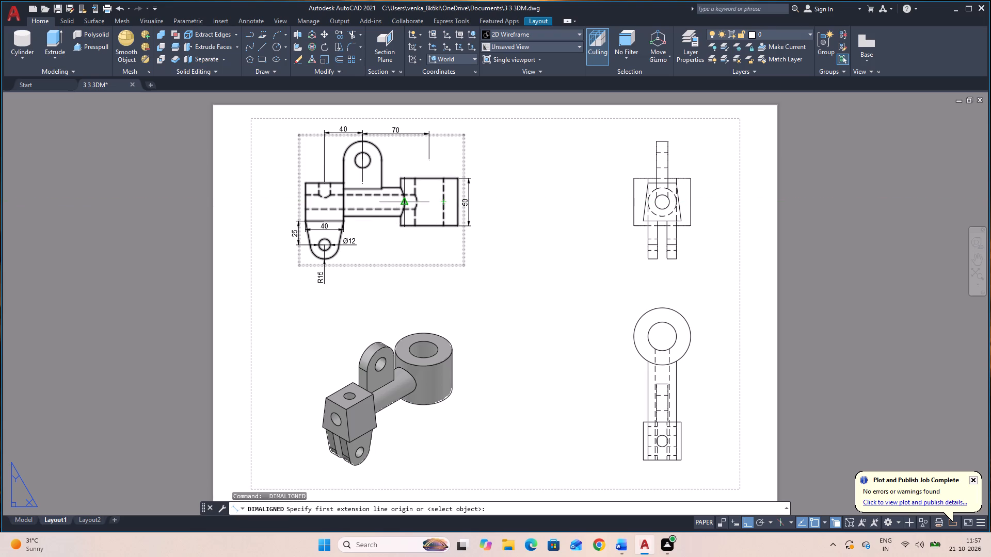
left_click(404, 201)
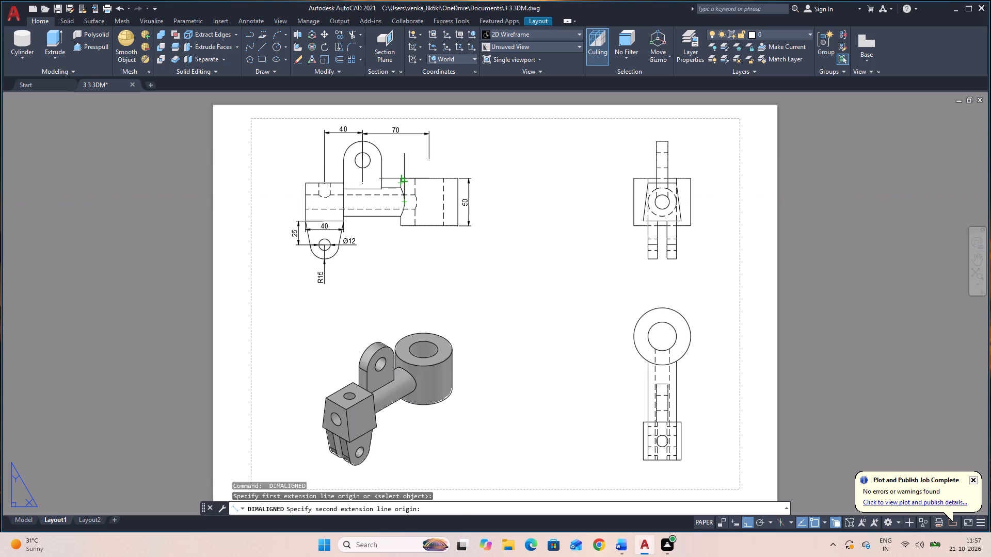
left_click(407, 178)
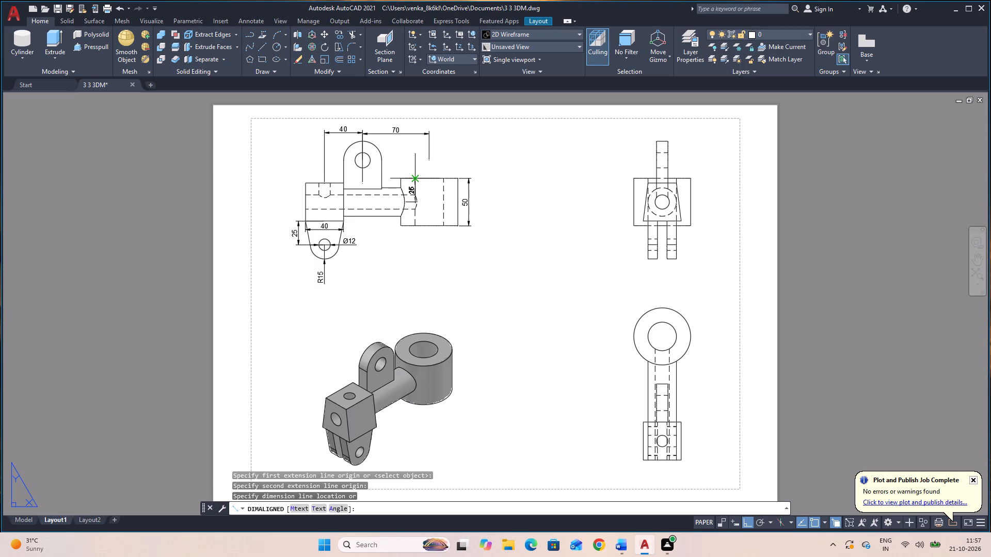
left_click(429, 202)
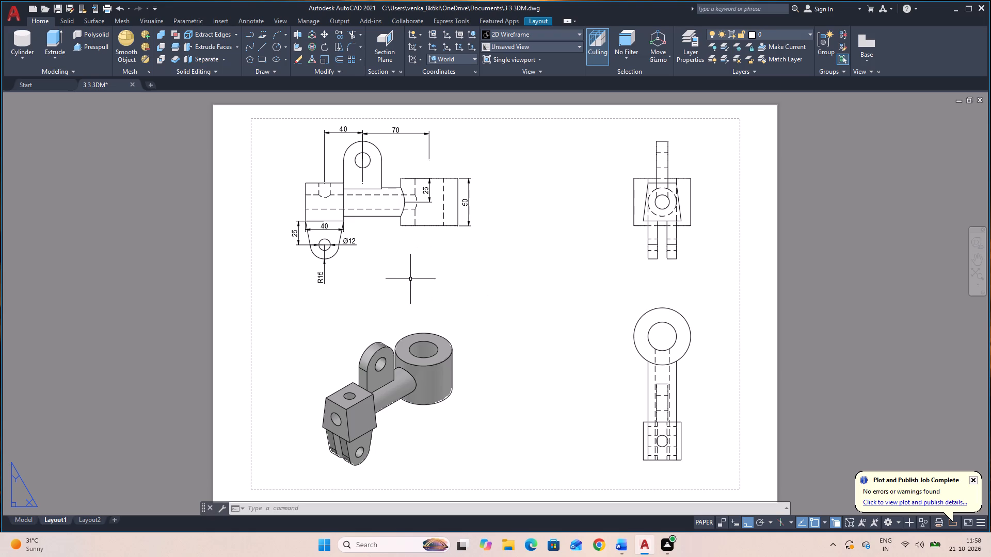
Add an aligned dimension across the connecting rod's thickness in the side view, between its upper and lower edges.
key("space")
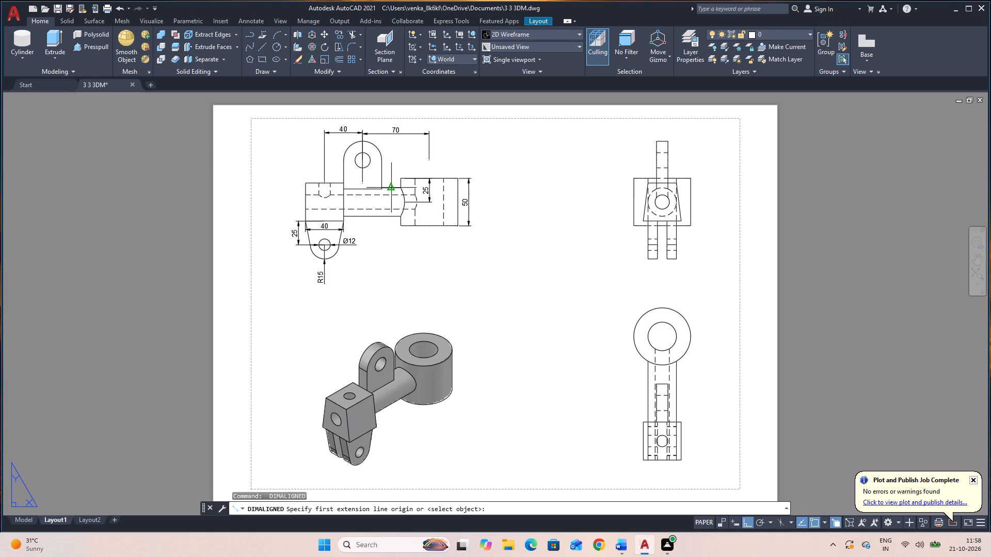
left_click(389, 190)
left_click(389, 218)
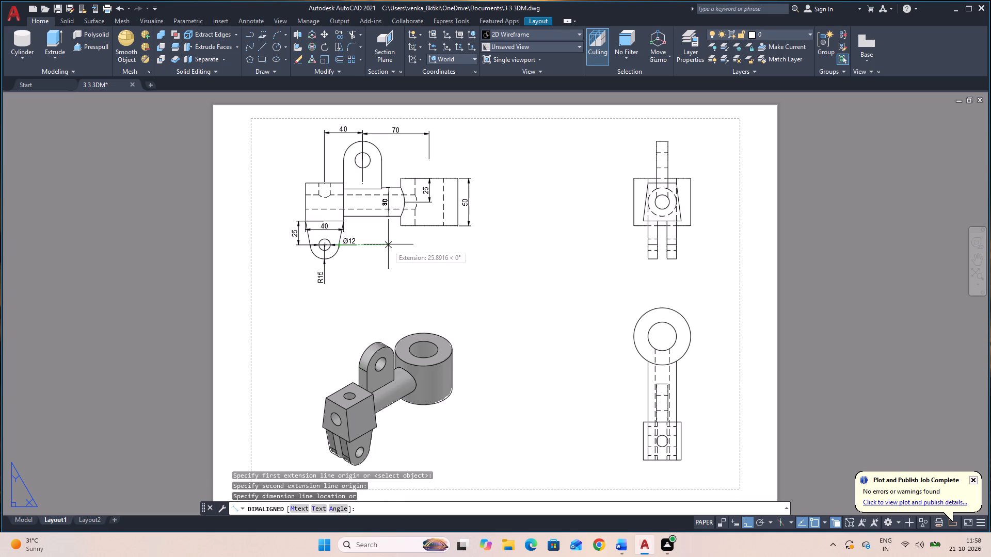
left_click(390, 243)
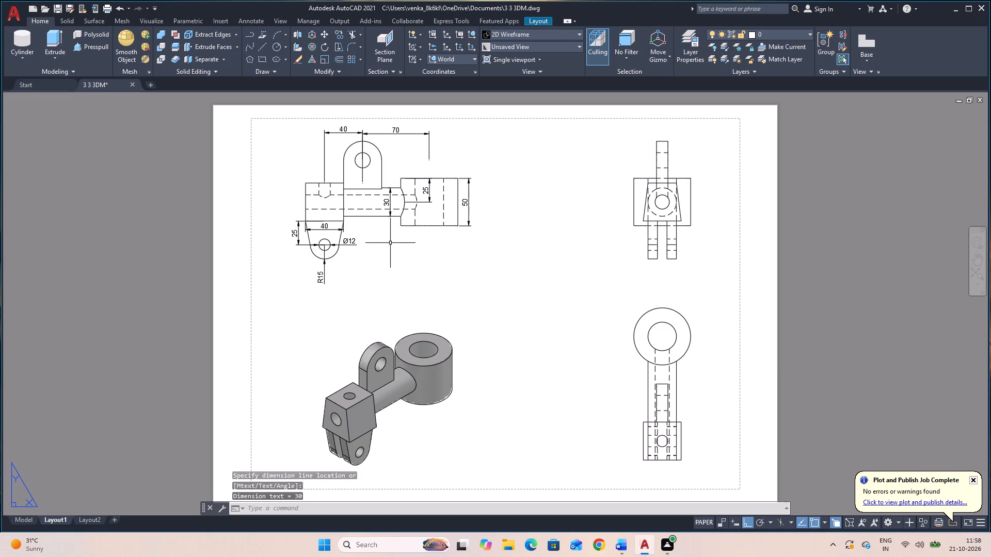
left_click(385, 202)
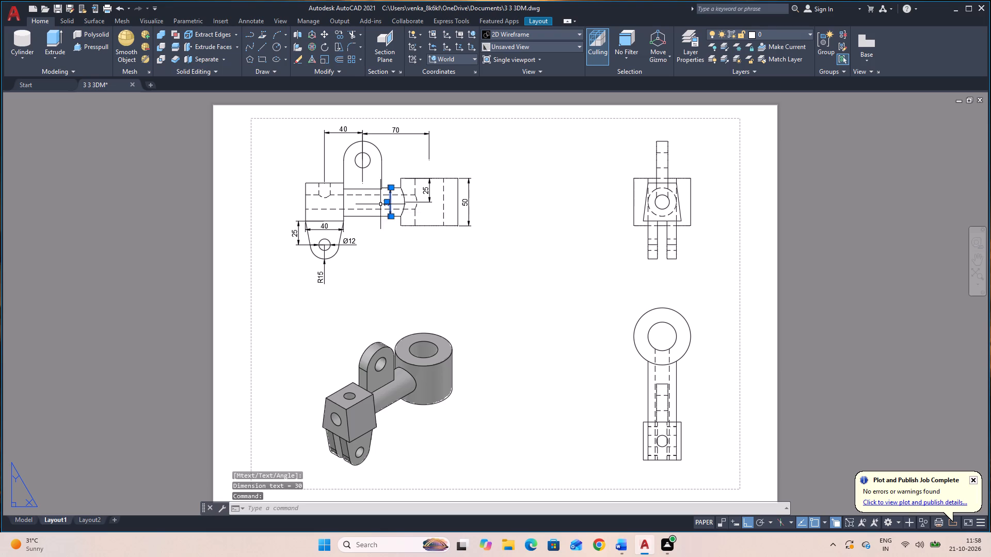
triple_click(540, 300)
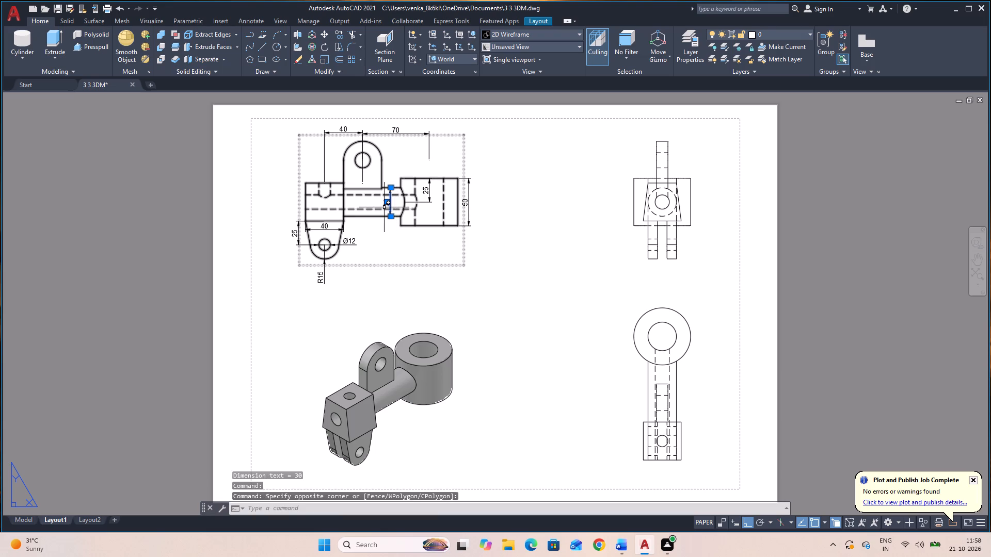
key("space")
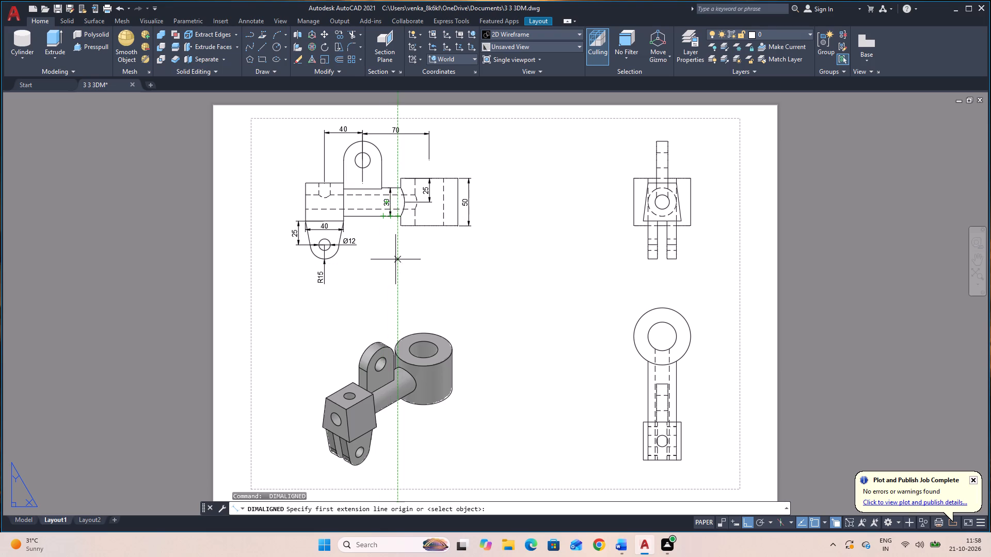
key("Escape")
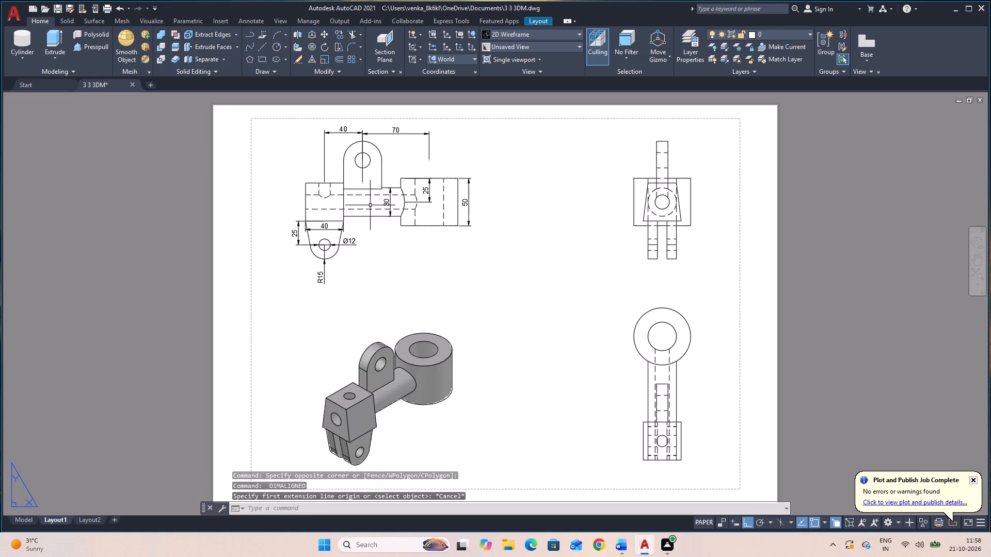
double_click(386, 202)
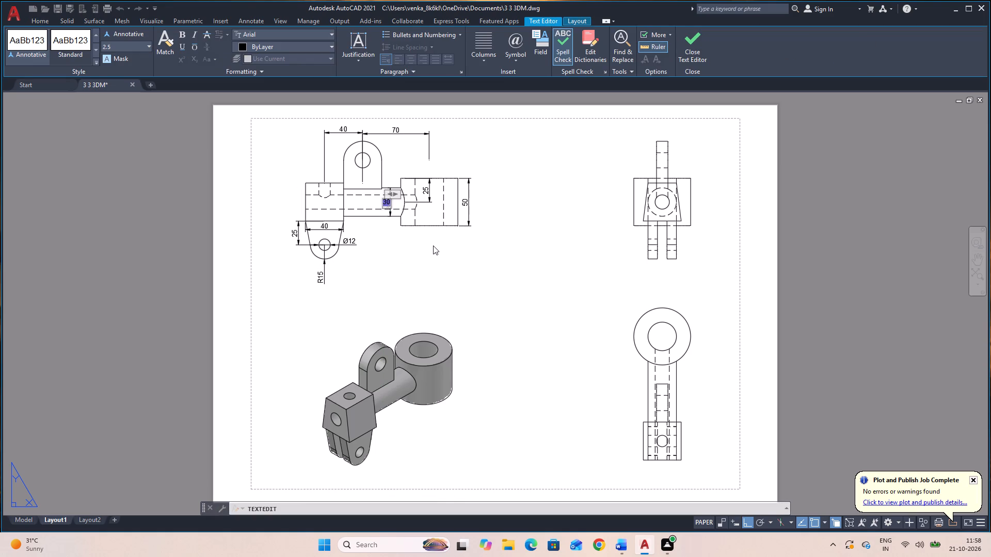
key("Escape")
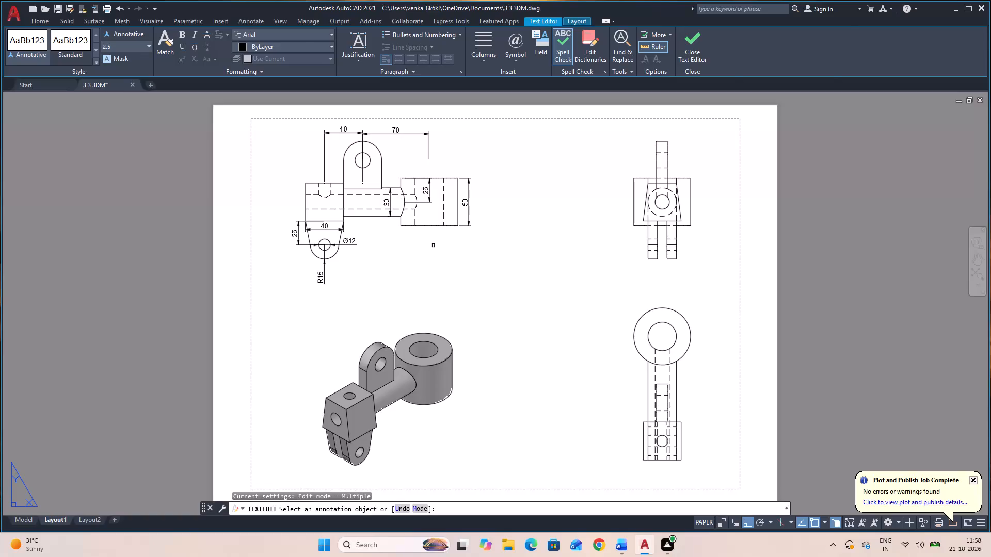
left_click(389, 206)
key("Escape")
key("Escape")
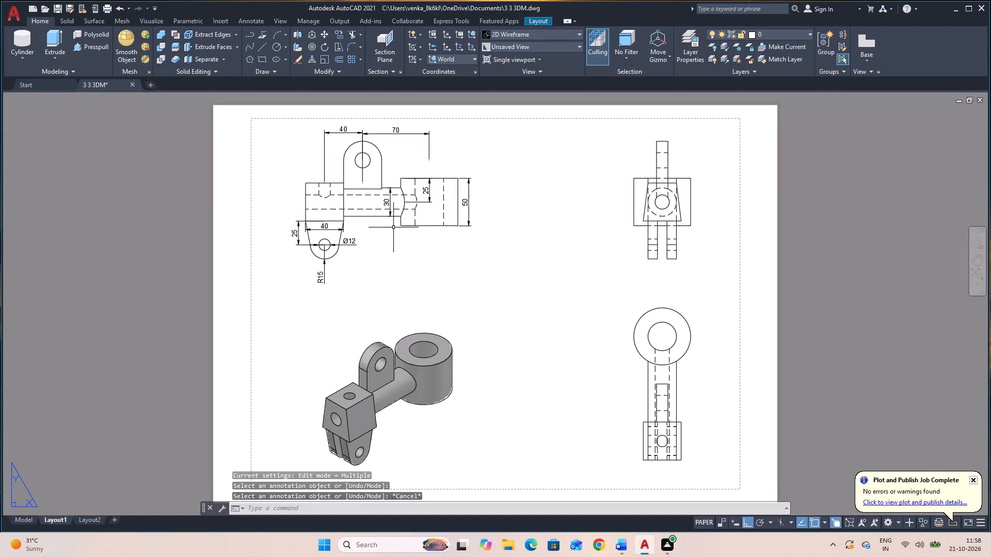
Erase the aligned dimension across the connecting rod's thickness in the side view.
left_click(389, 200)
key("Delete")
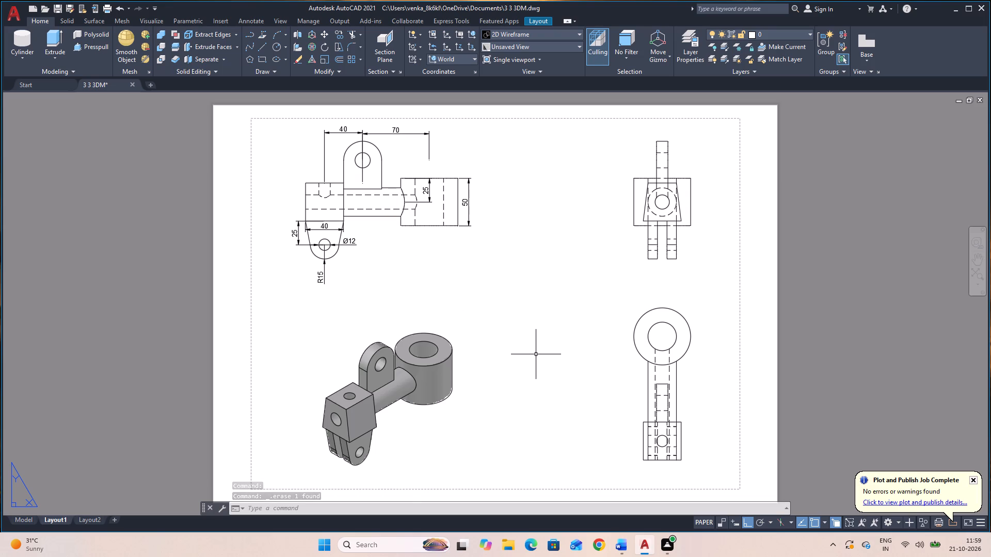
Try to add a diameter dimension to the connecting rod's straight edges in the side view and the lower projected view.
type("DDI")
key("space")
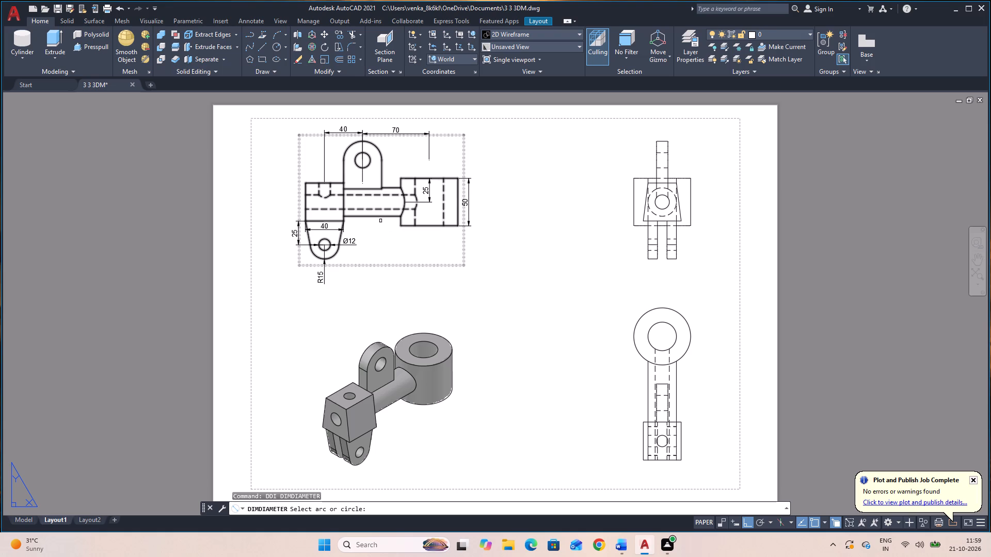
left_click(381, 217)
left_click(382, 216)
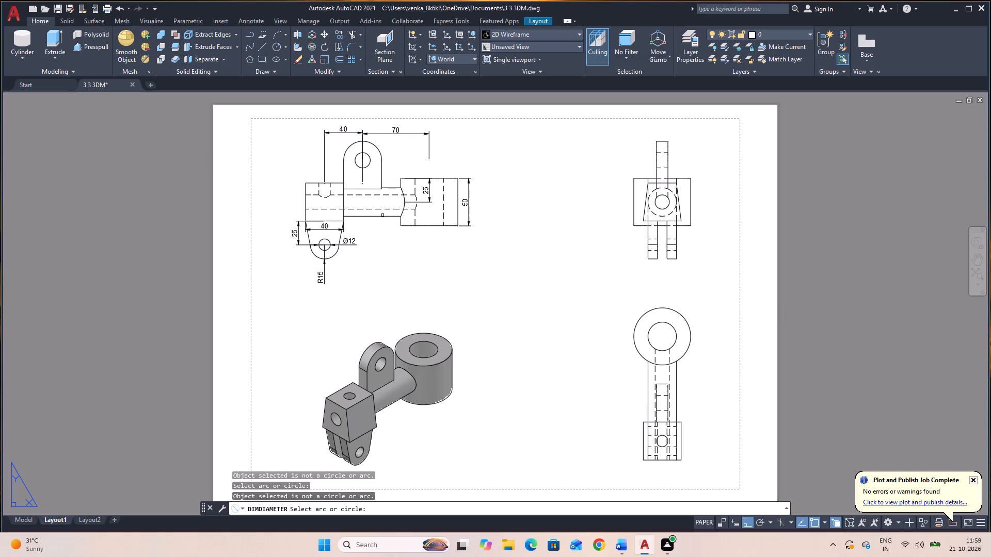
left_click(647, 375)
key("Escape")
Add a diameter dimension to the connecting rod's dashed circle in the end view, placed outside the view beside the cylinder.
key("space")
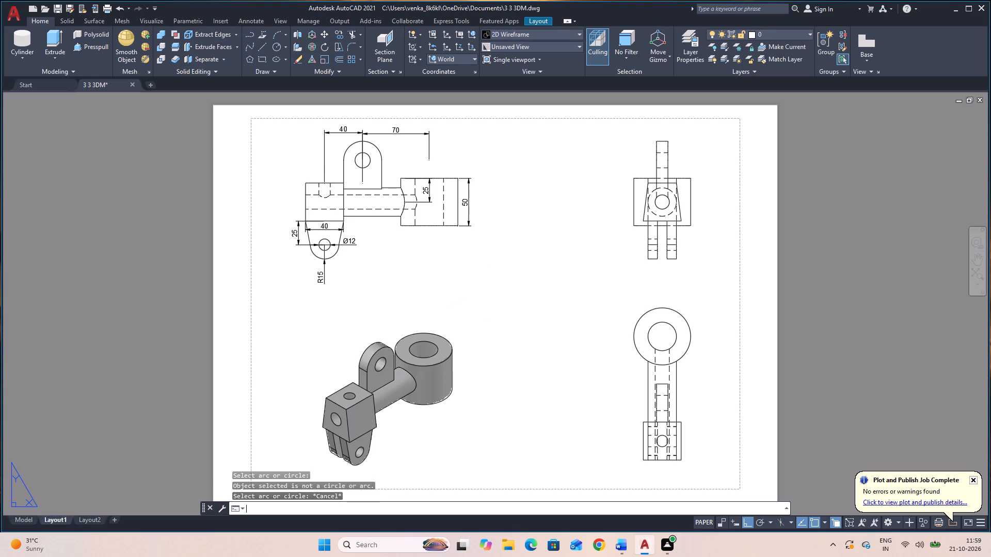
left_click(653, 212)
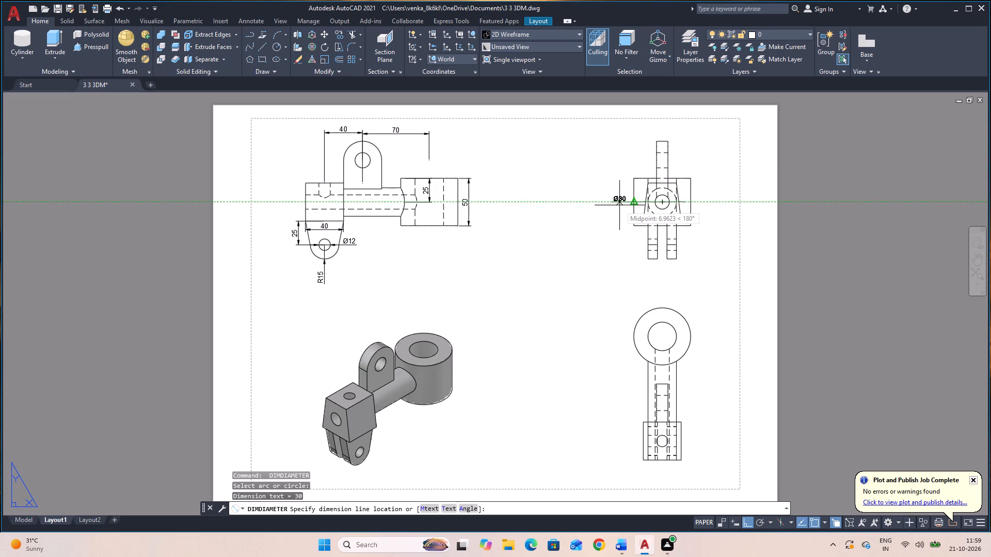
left_click(619, 205)
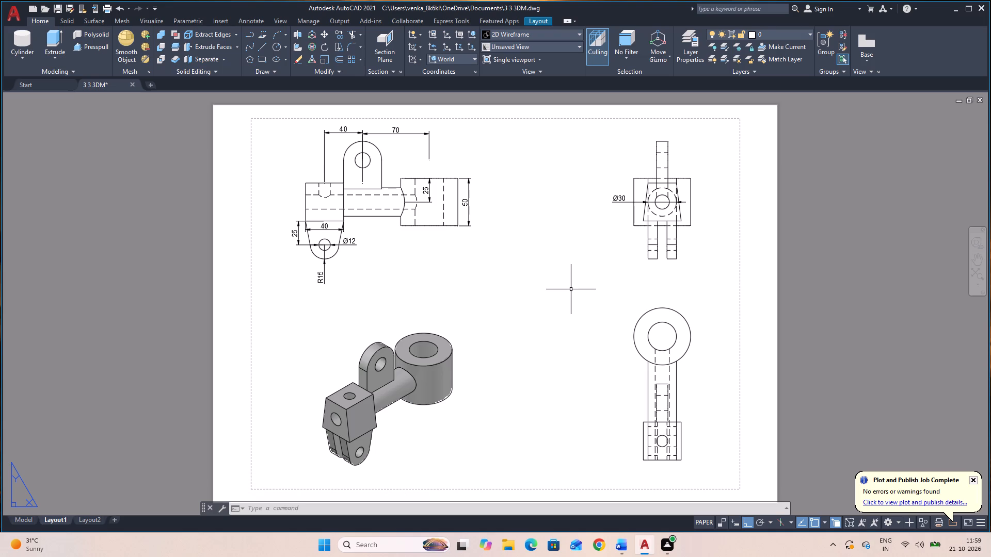
Add diameter dimensions to the cylinder's outer circle and its bore in the lower projected view, with both texts outside the cylinder.
type("DDI")
key("space")
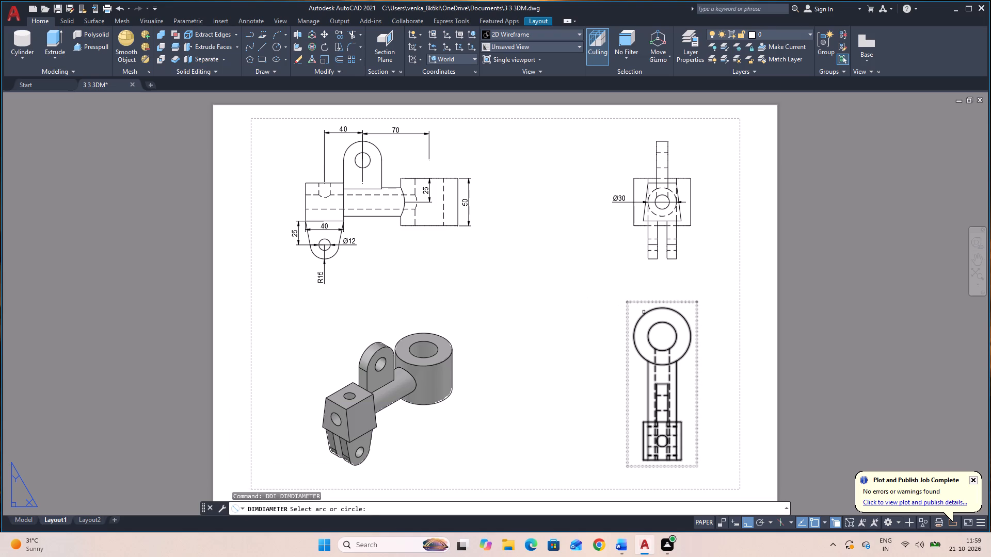
left_click(645, 315)
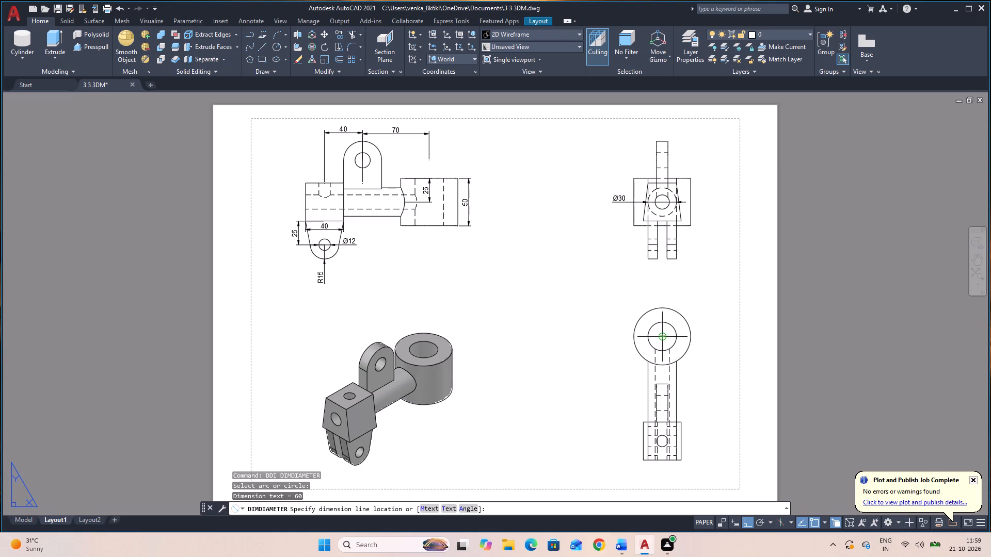
left_click(701, 337)
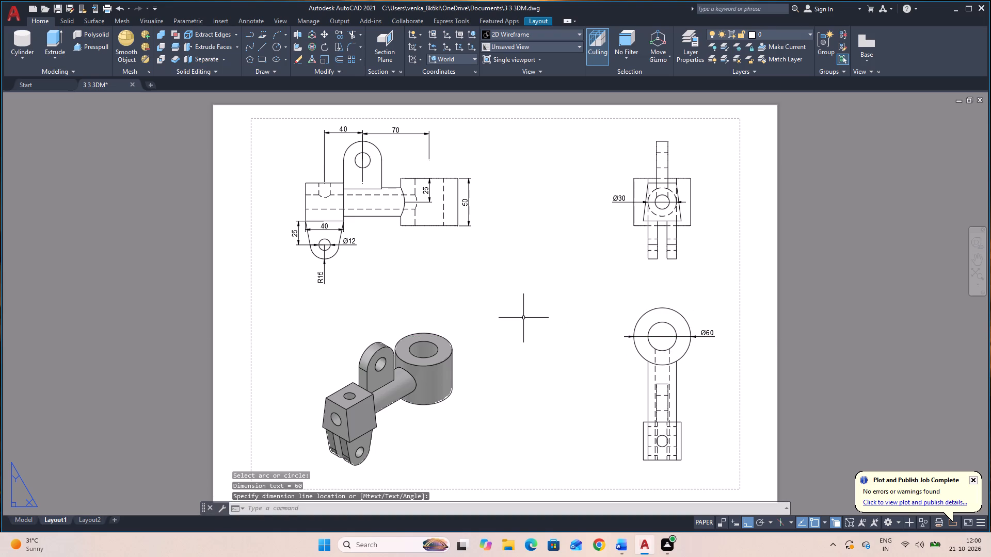
key("space")
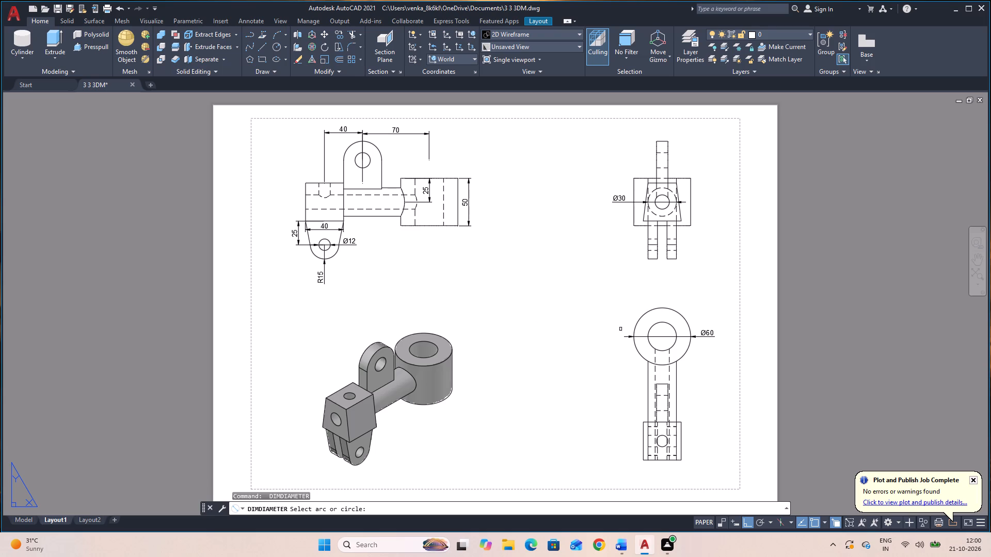
left_click(661, 321)
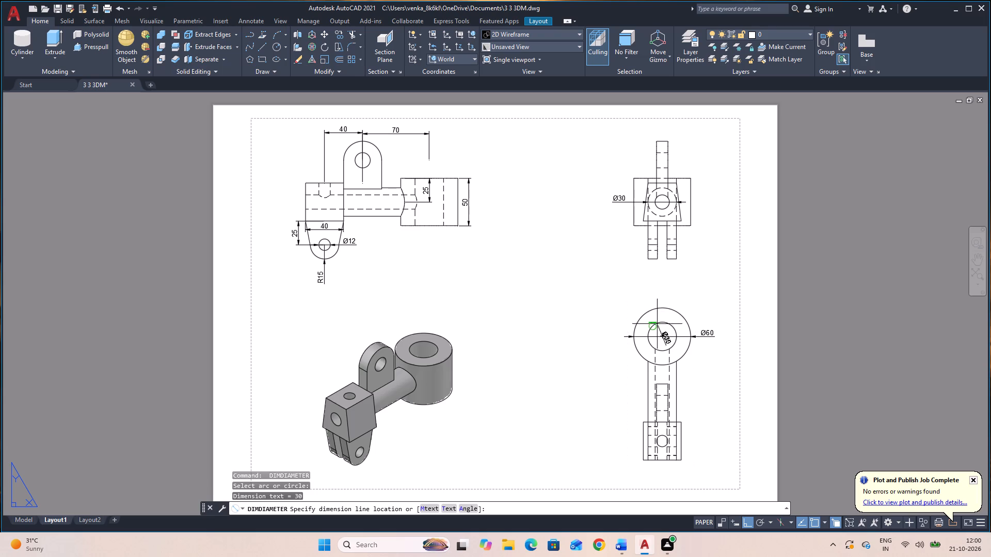
left_click(707, 320)
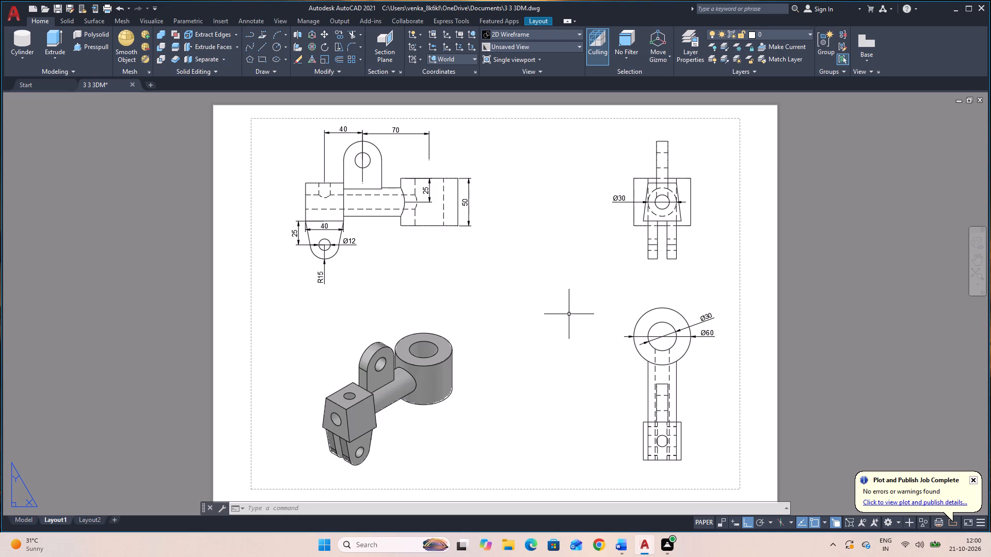
key("Escape")
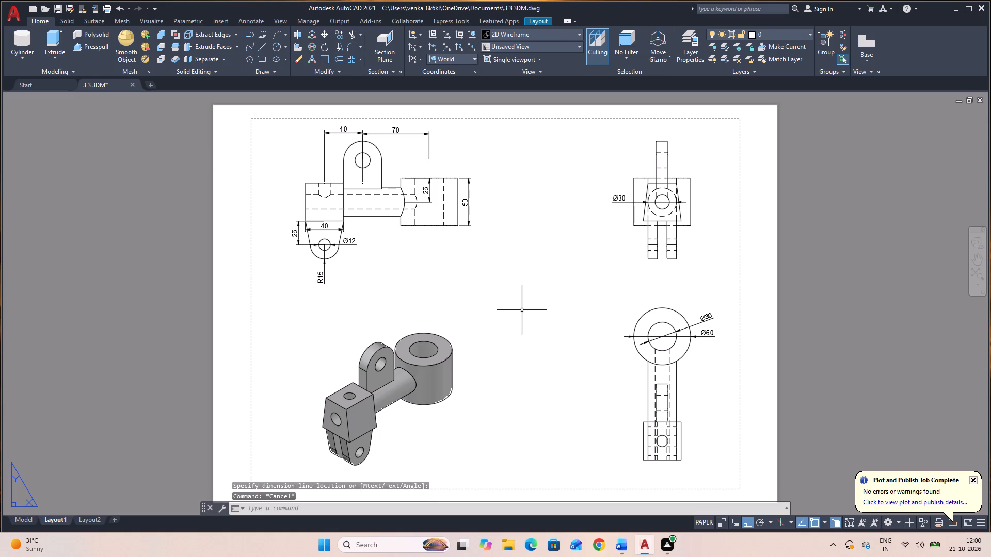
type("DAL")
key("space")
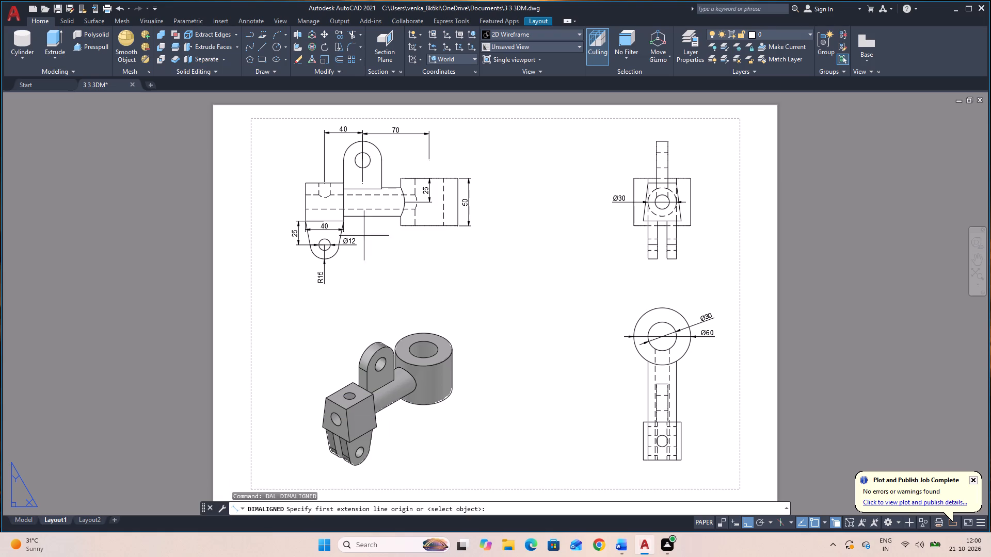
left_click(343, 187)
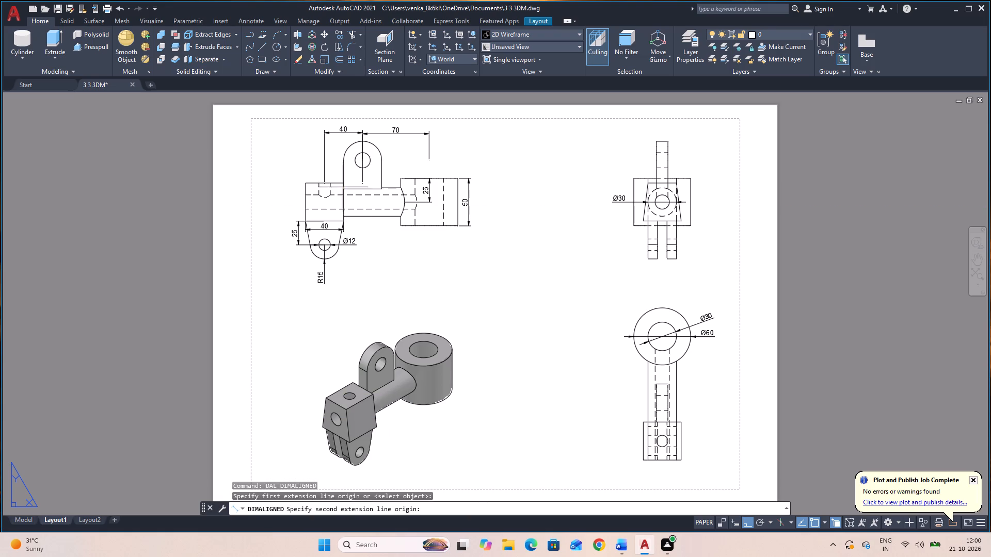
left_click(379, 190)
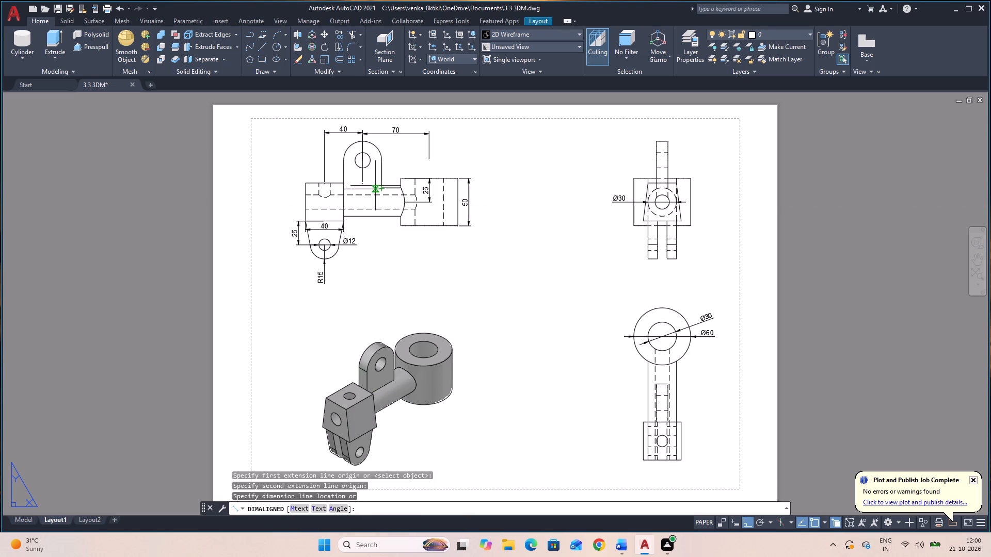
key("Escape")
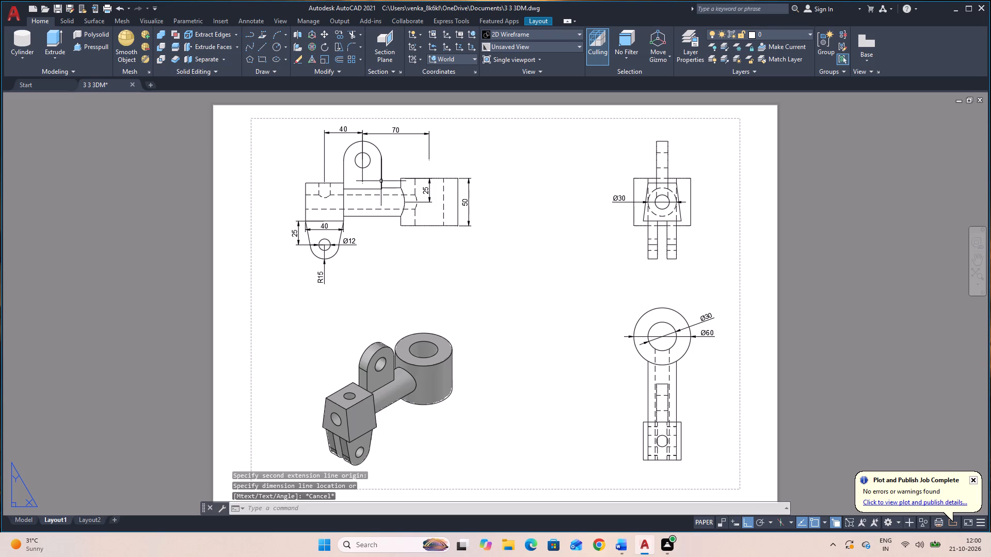
Add an aligned dimension across the upright lug's width in the side view, placed just below its hole.
key("space")
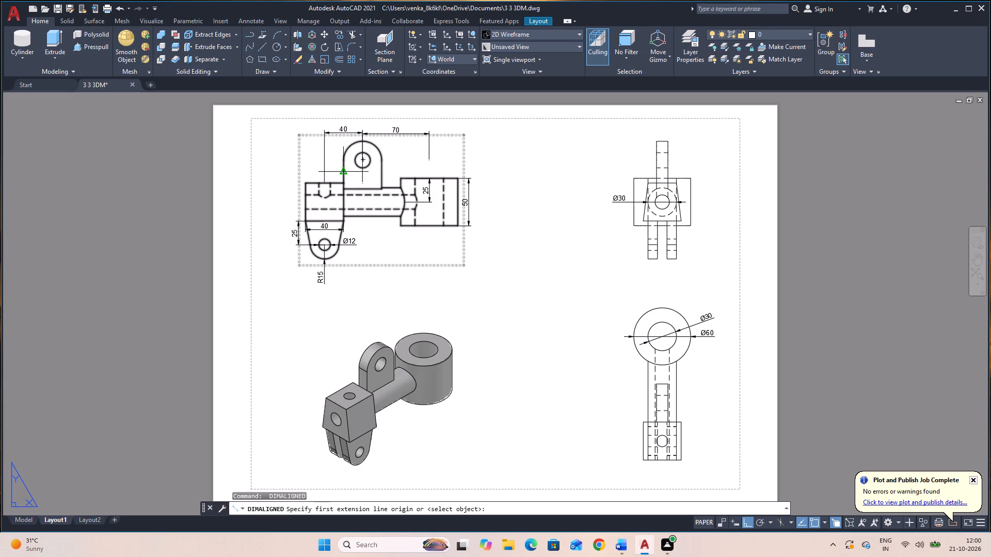
left_click(347, 169)
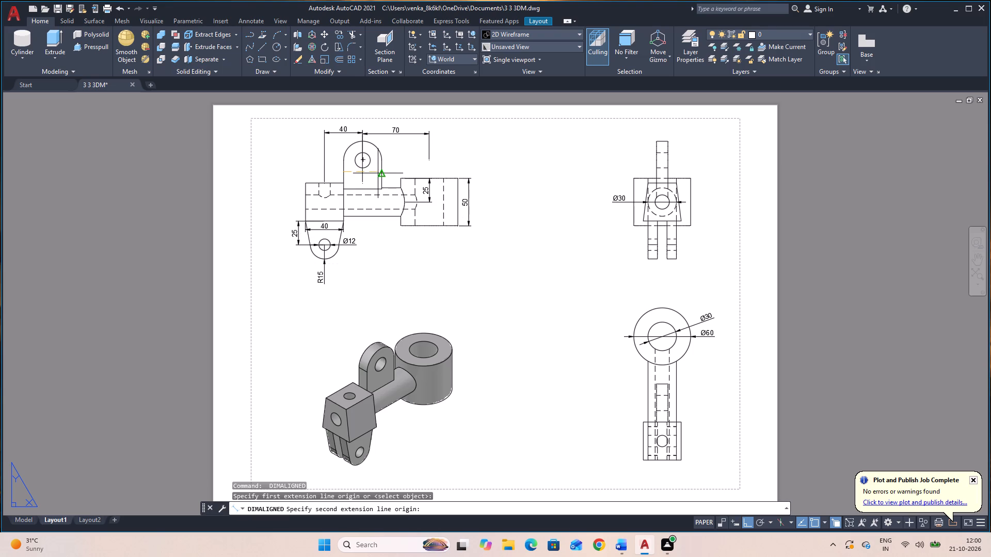
left_click(381, 171)
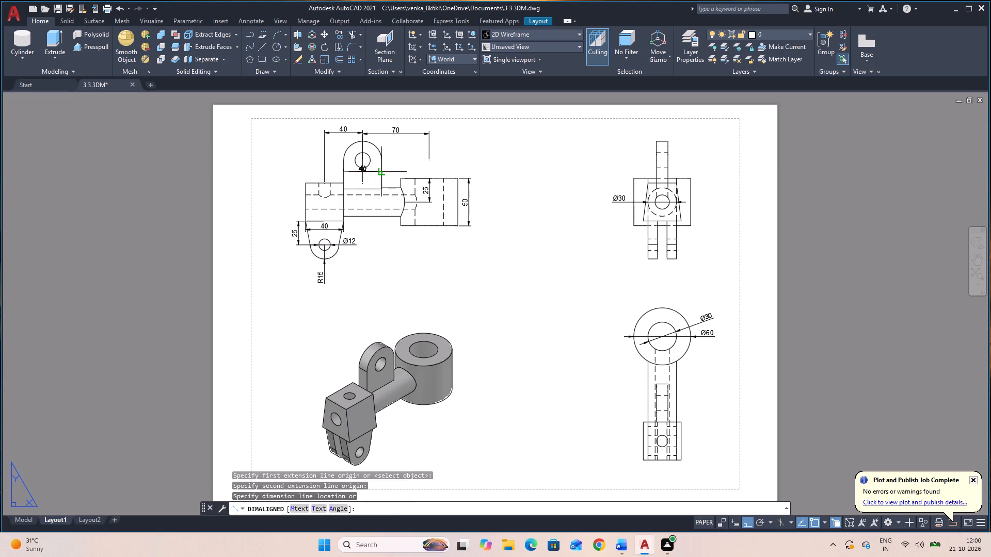
left_click(389, 177)
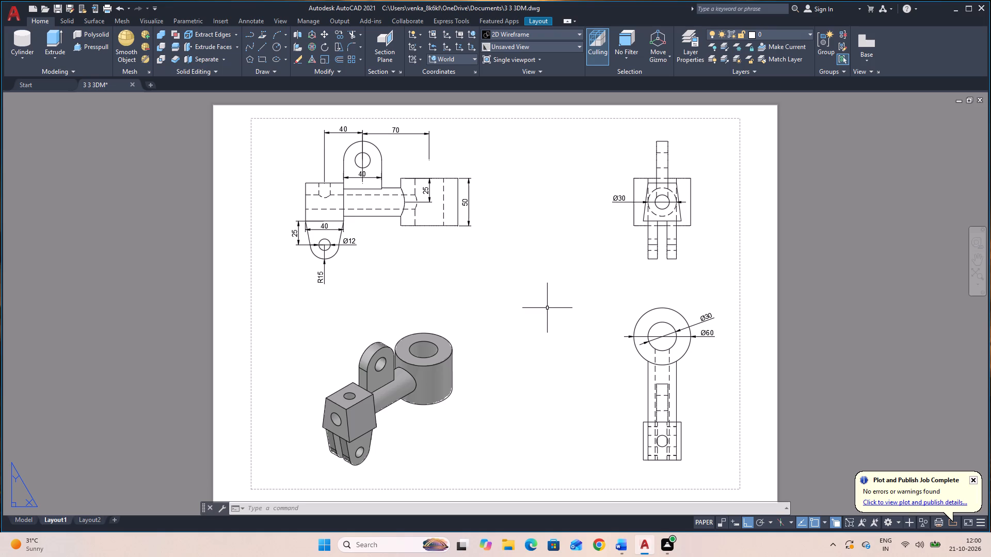
Add a radius dimension to the upright lug's rounded top in the side view, placed outside the arc.
type("DRA")
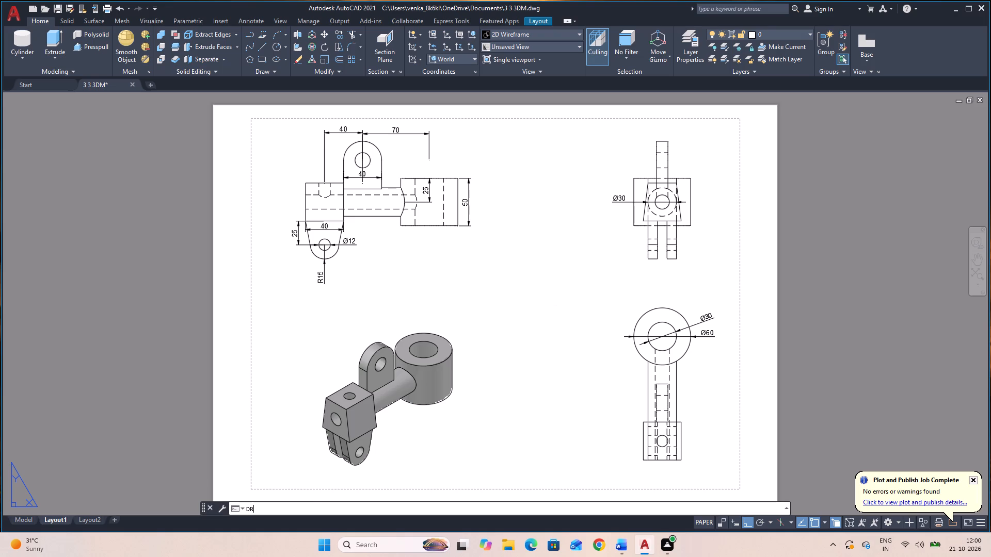
key("space")
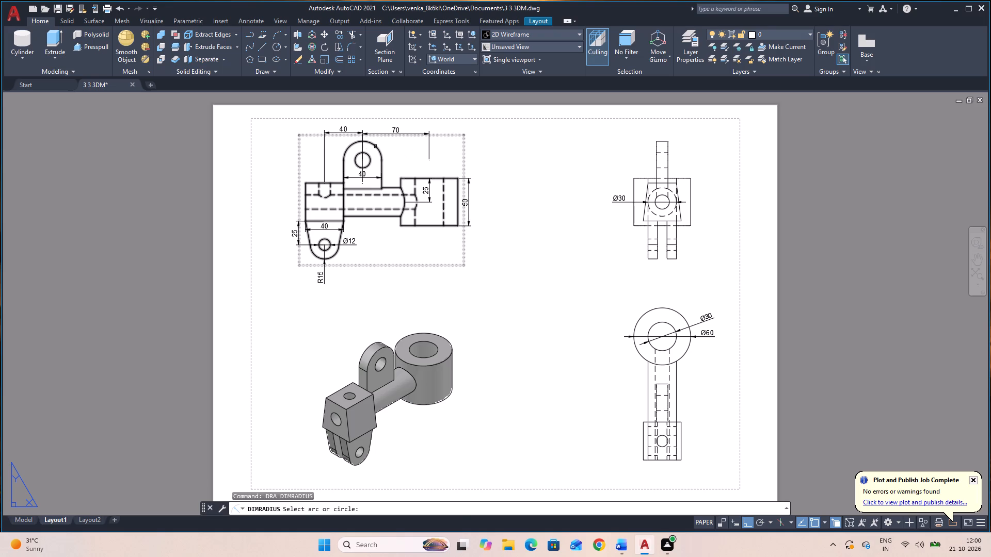
left_click(376, 146)
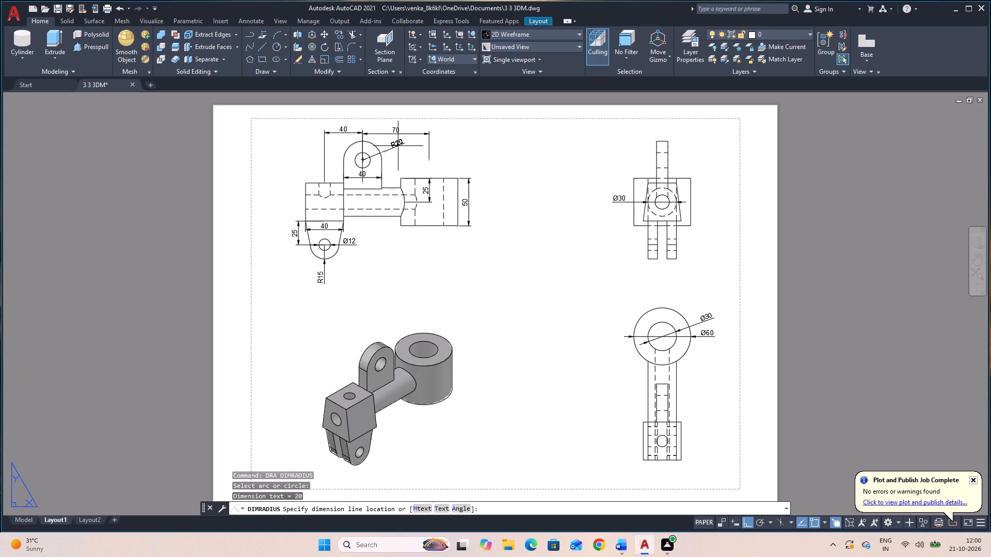
left_click(396, 146)
key("space")
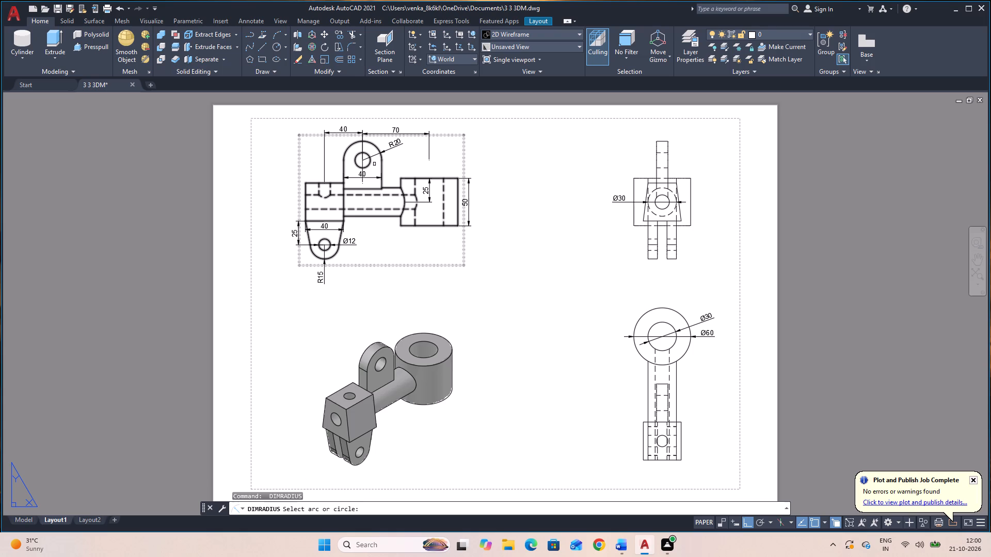
key("Escape")
Add a diameter dimension to the upright lug's hole in the side view, placed outside the lug below the radius dimension.
type("DD")
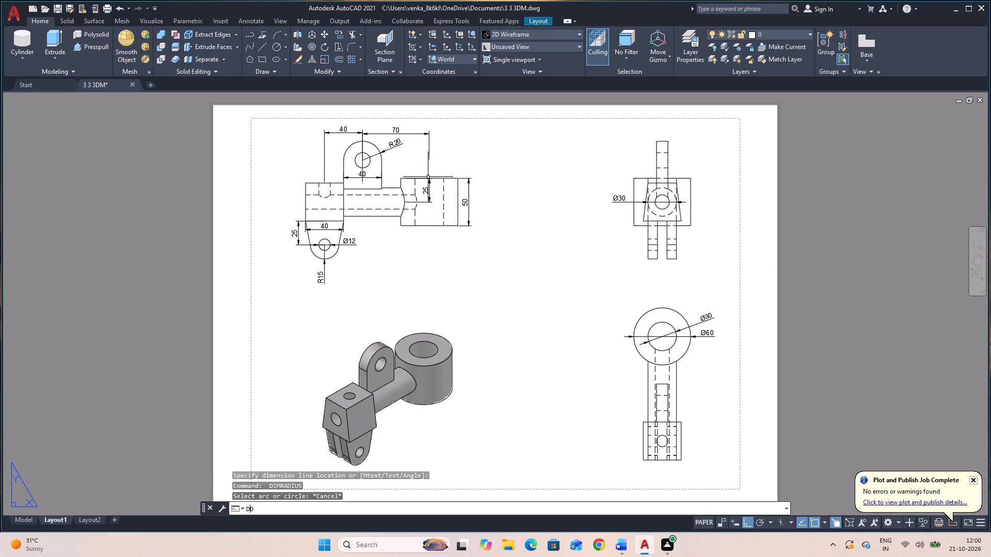
type("I")
key("space")
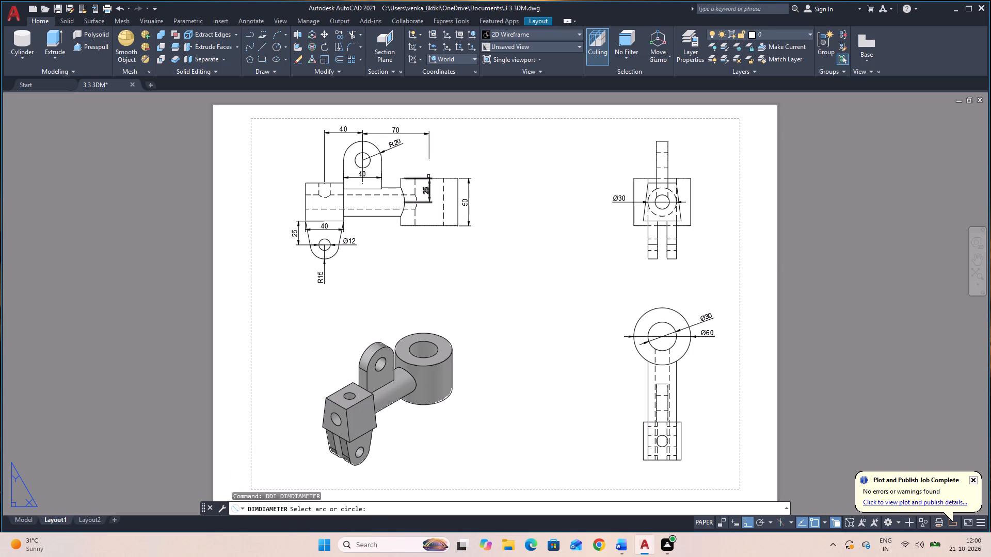
left_click(370, 164)
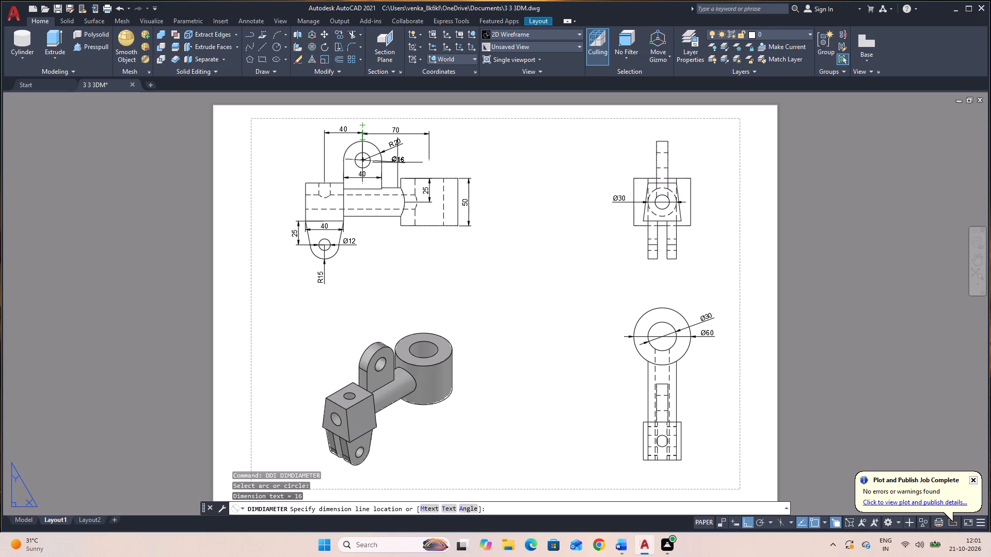
left_click(397, 161)
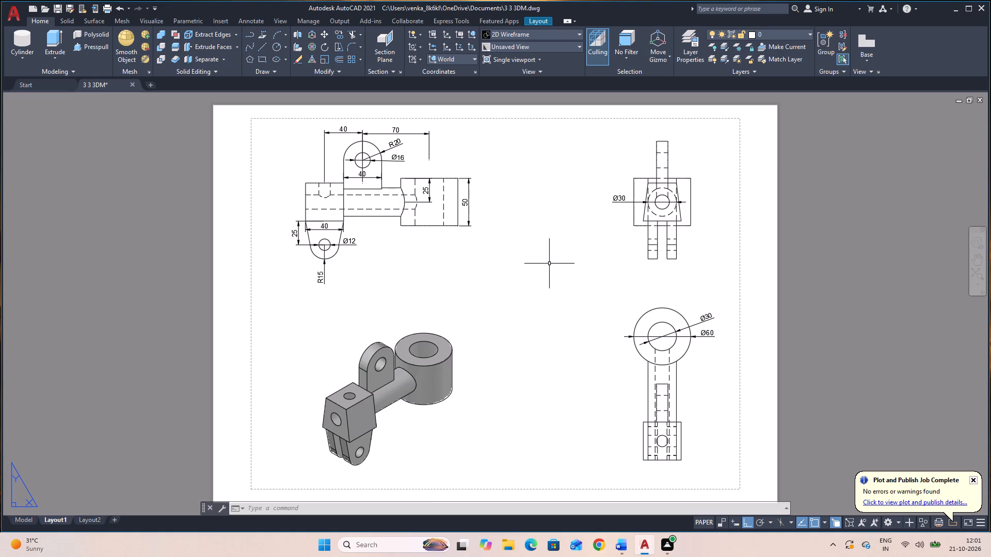
Add a diameter dimension to the small solid circle in the end view, placed outside the view below the Ø30 dimension.
key("space")
left_click(662, 209)
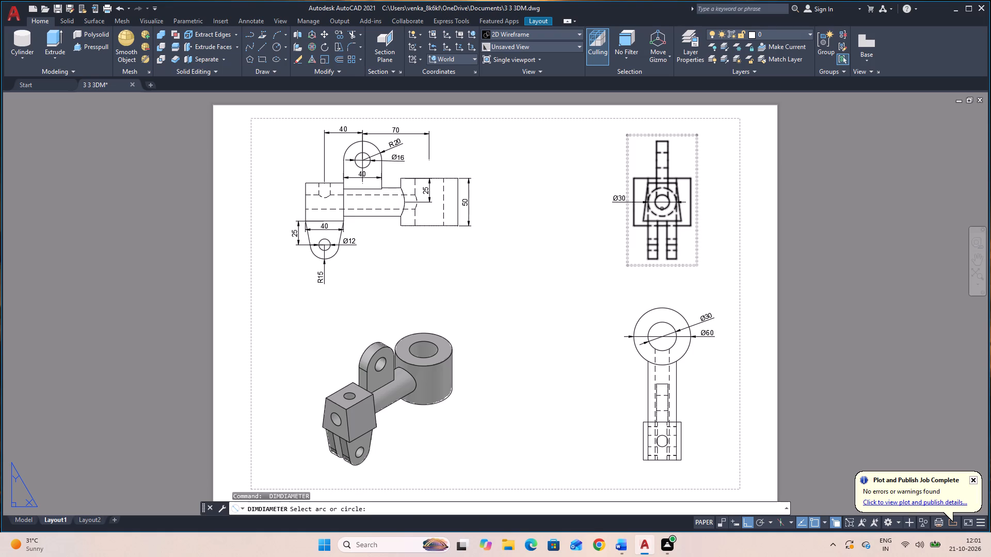
left_click(609, 218)
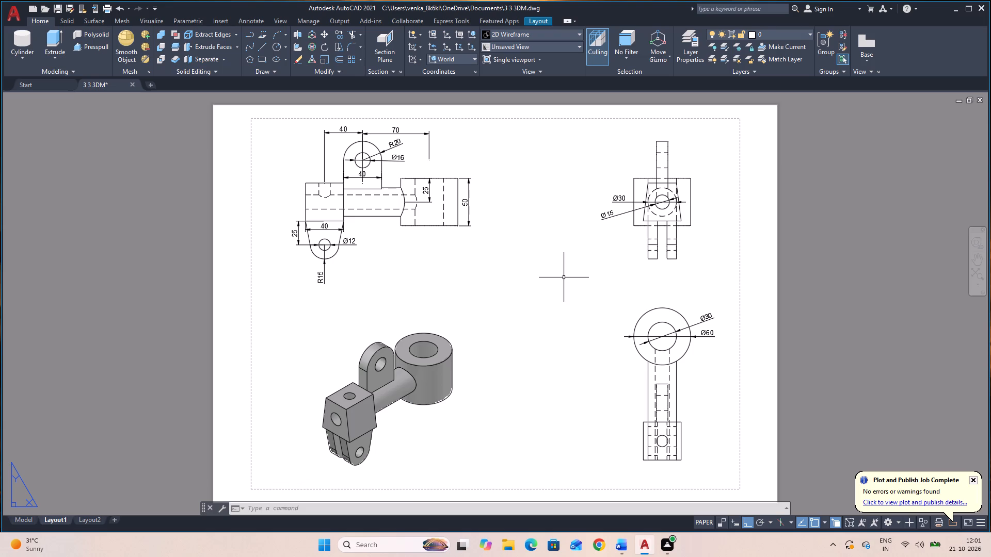
key("space")
key("space")
Add an aligned dimension across the upright lug's thickness in the end view, placed above its top edge.
type("DAL")
key("space")
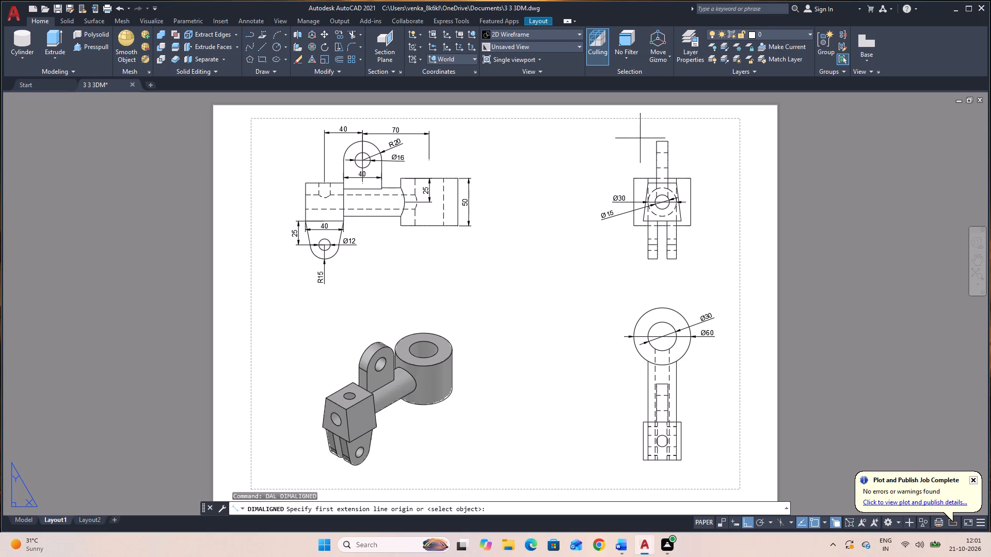
left_click(656, 140)
left_click(667, 141)
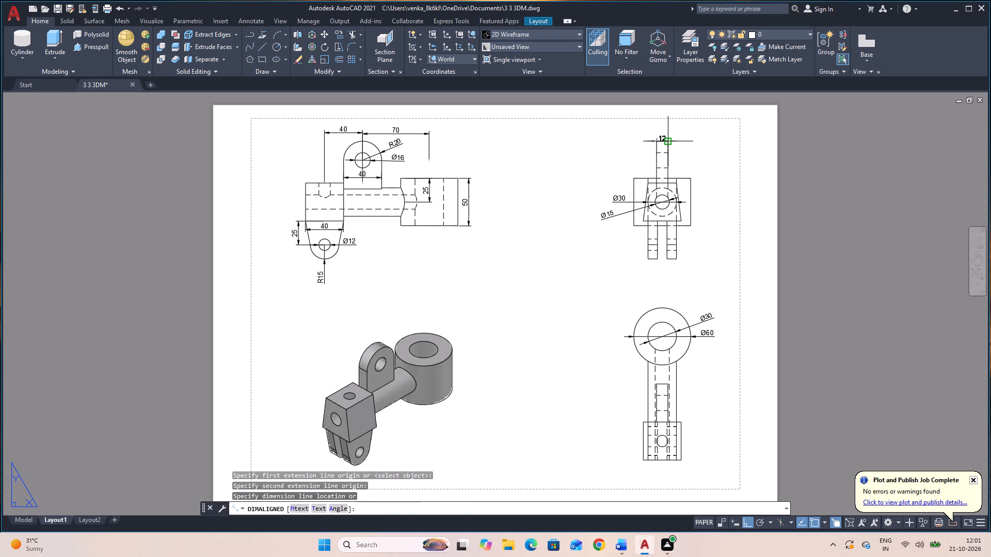
left_click(666, 134)
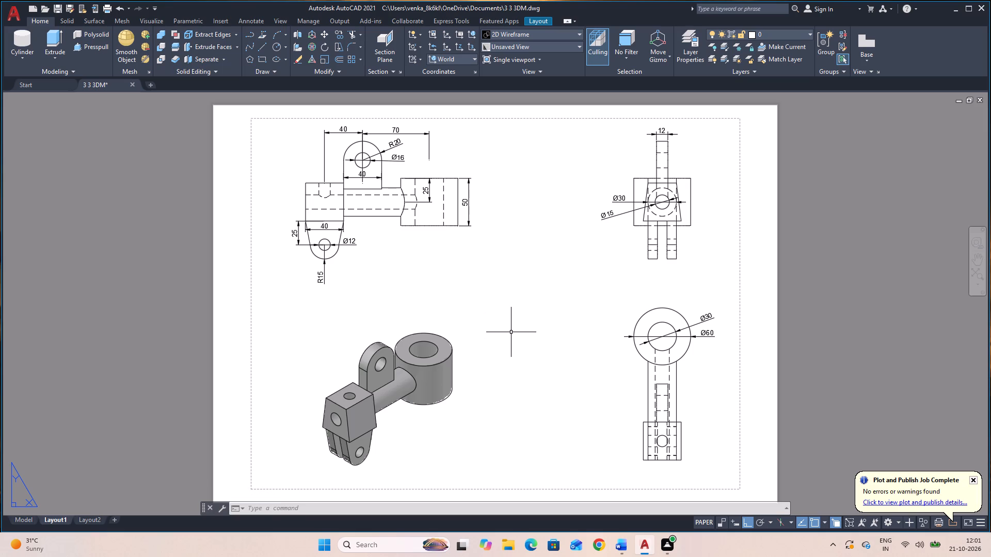
Add a row of three aligned dimensions below the fork in the end view, covering both prong thicknesses and the gap between them.
key("space")
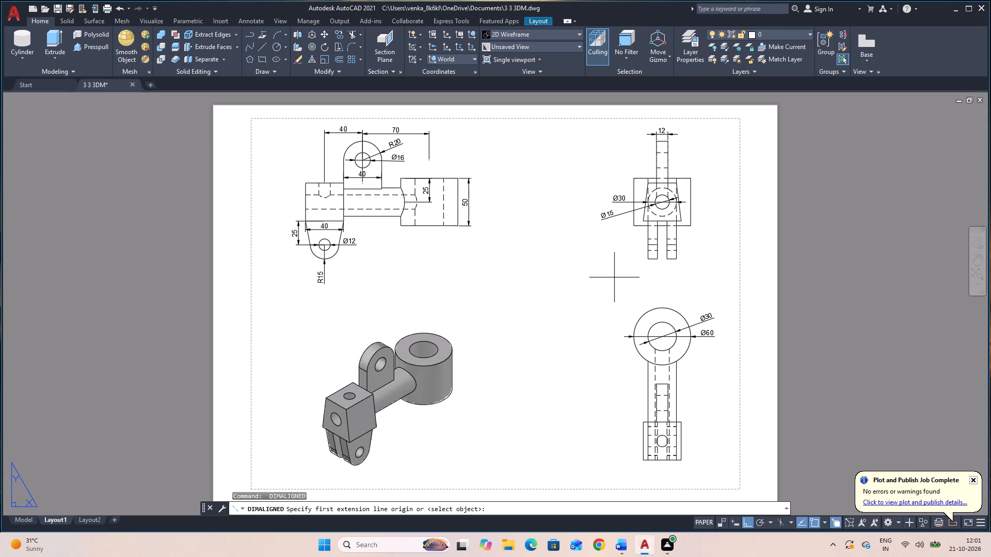
left_click(648, 258)
left_click(657, 257)
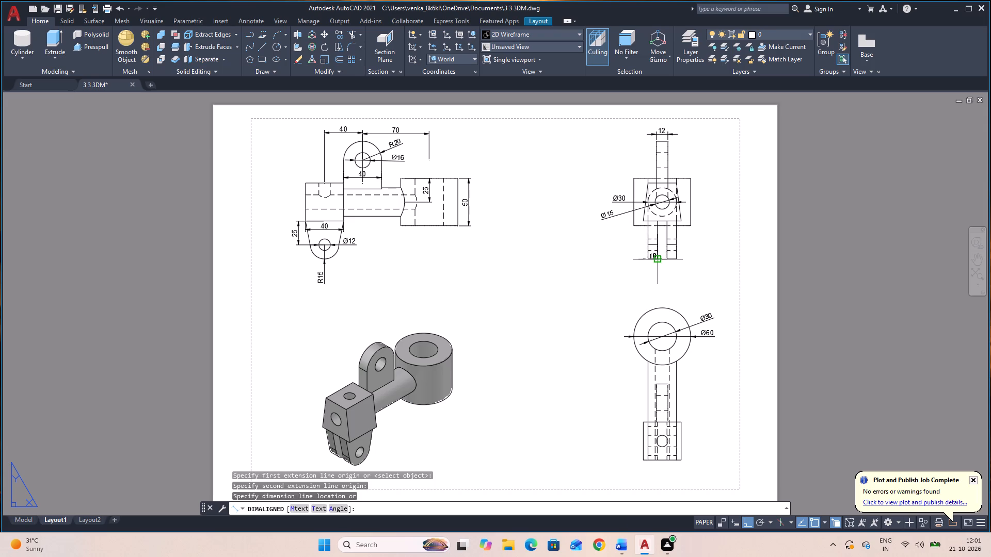
left_click(654, 267)
key("space")
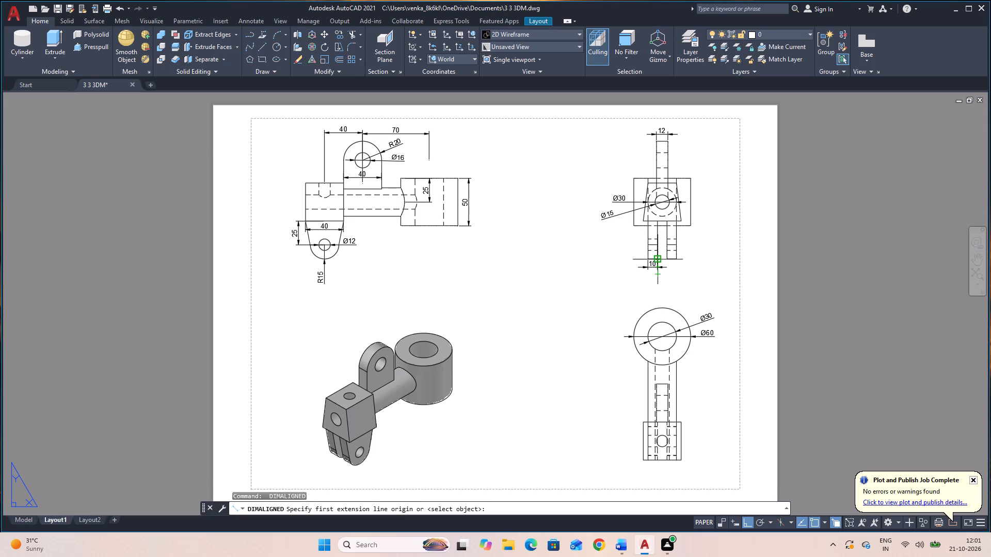
left_click(659, 256)
left_click(666, 256)
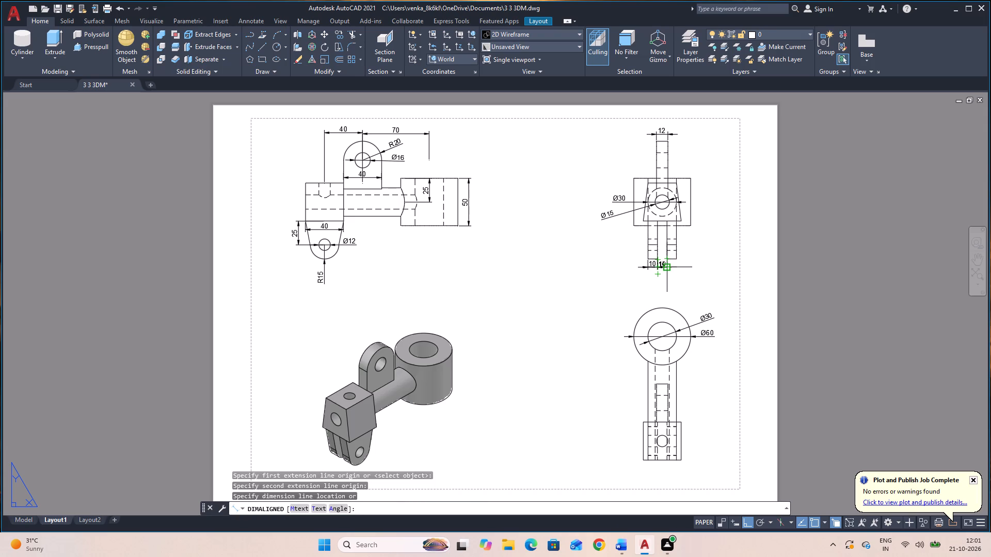
left_click(668, 267)
key("space")
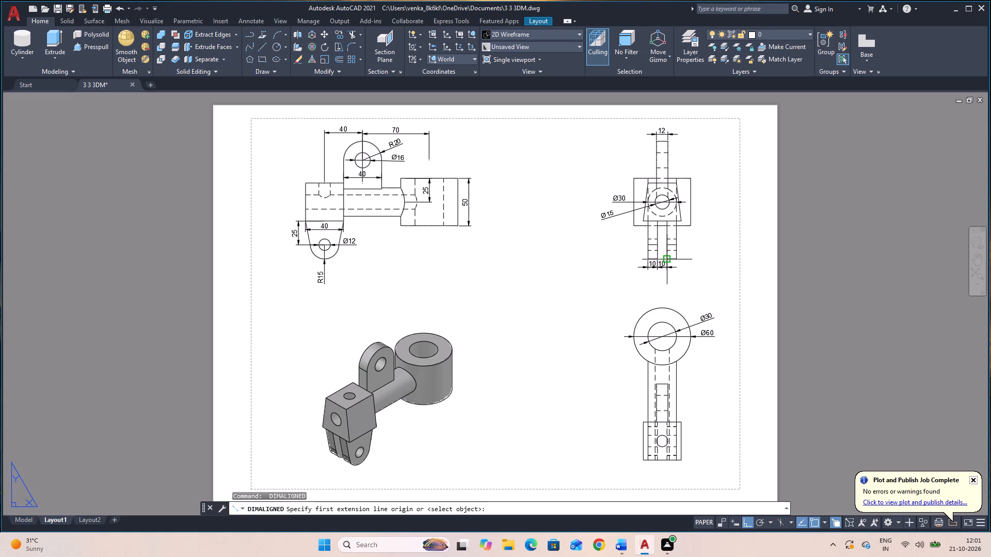
left_click(665, 257)
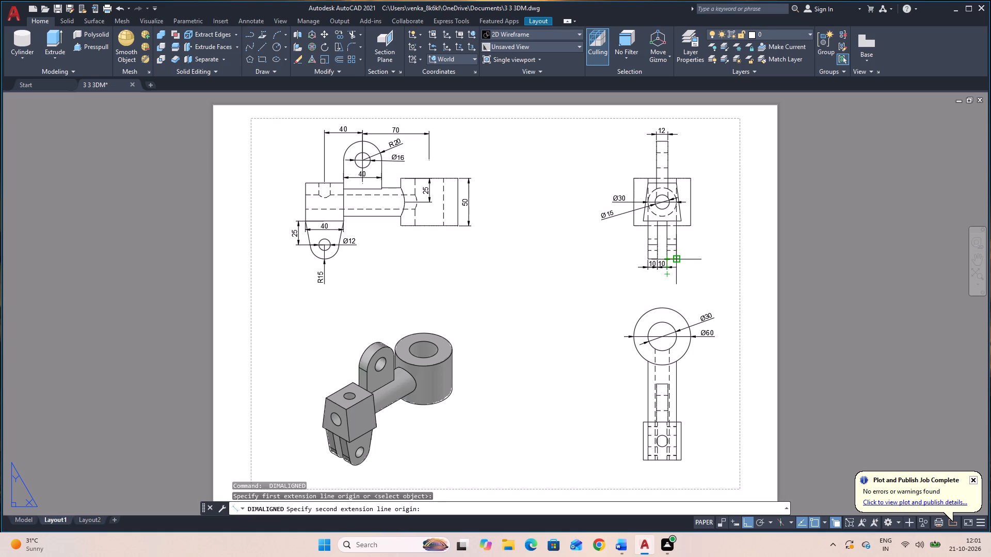
left_click(680, 257)
left_click(681, 265)
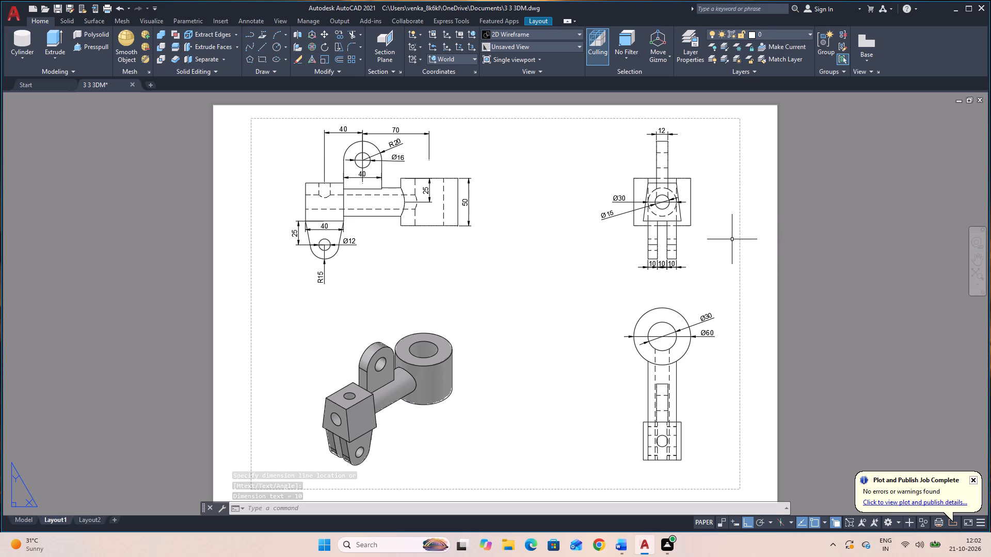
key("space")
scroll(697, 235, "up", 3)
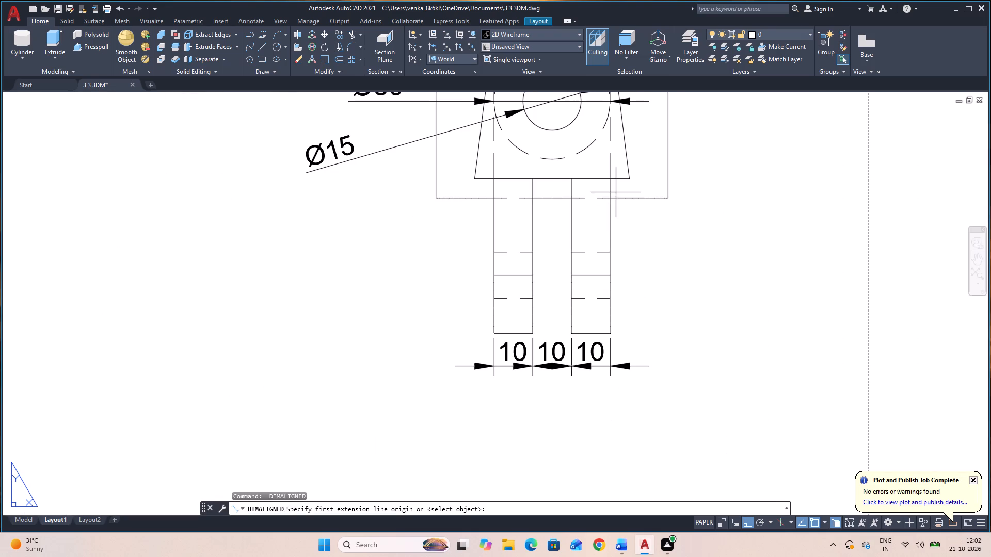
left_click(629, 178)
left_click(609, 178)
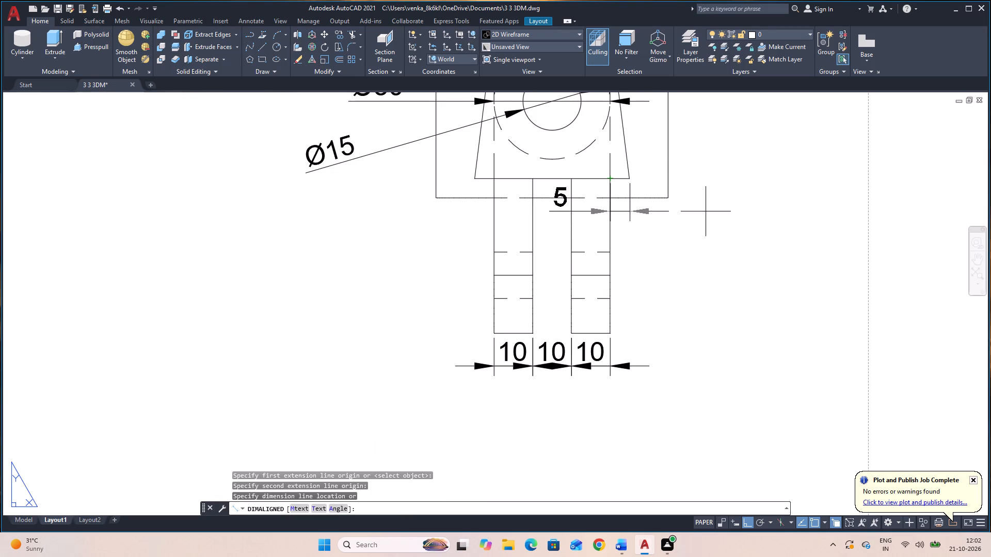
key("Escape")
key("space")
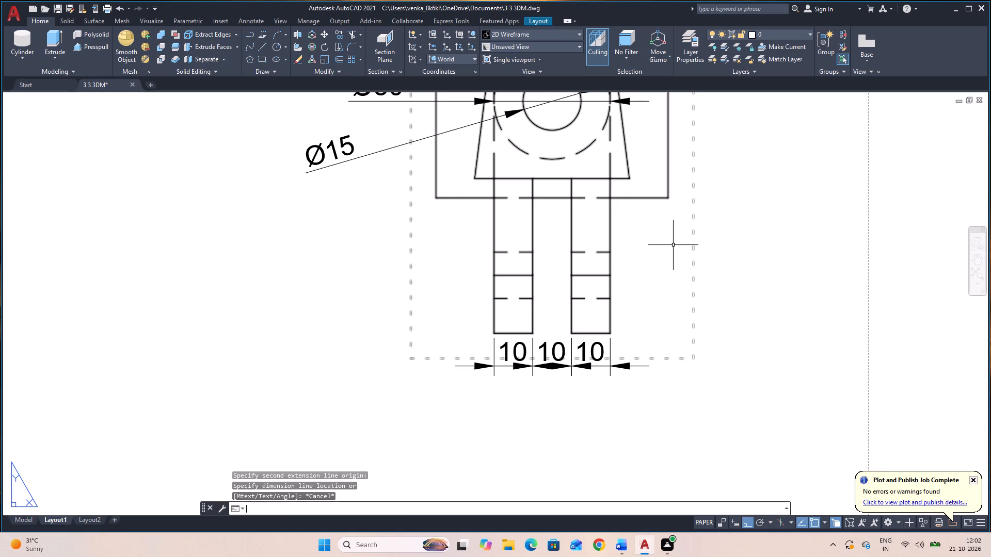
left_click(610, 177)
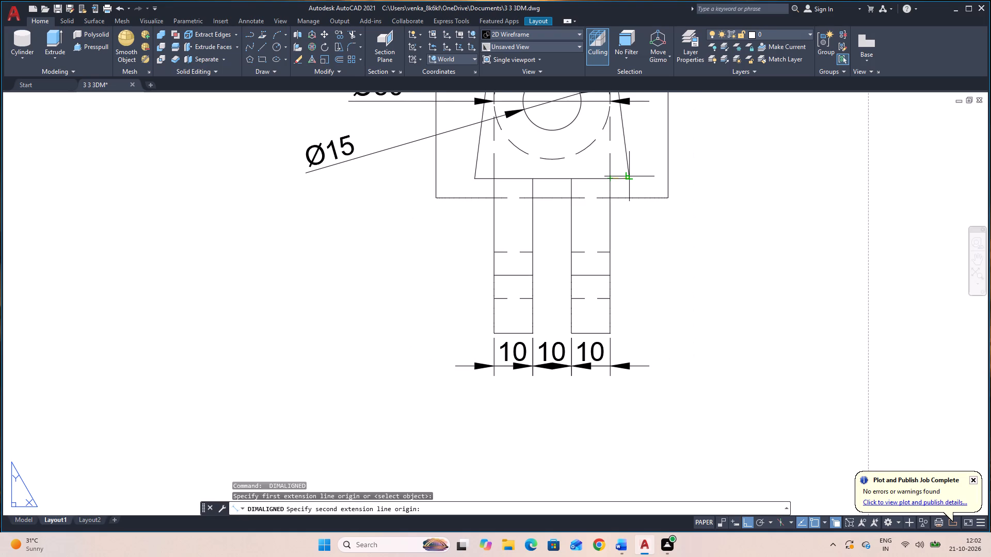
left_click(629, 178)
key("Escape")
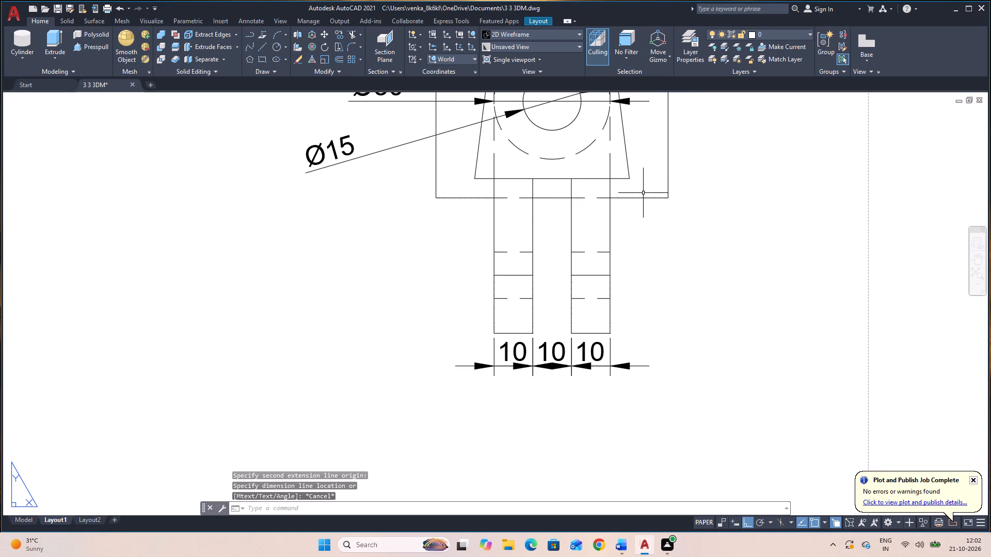
Add an aligned dimension from the right prong's outer edge to the tapered block's lower right corner in the end view, placed below the block.
key("space")
scroll(609, 180, "up", 3)
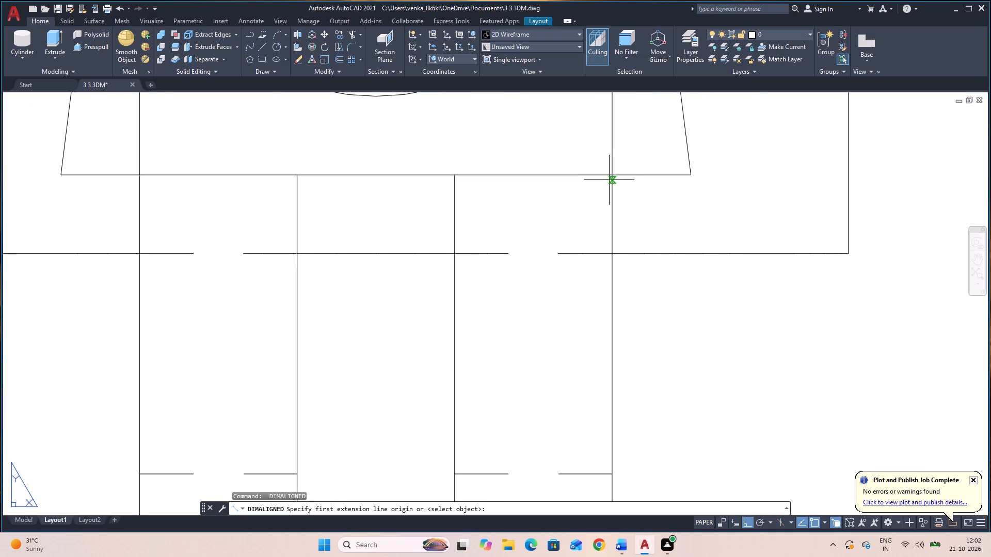
left_click(613, 175)
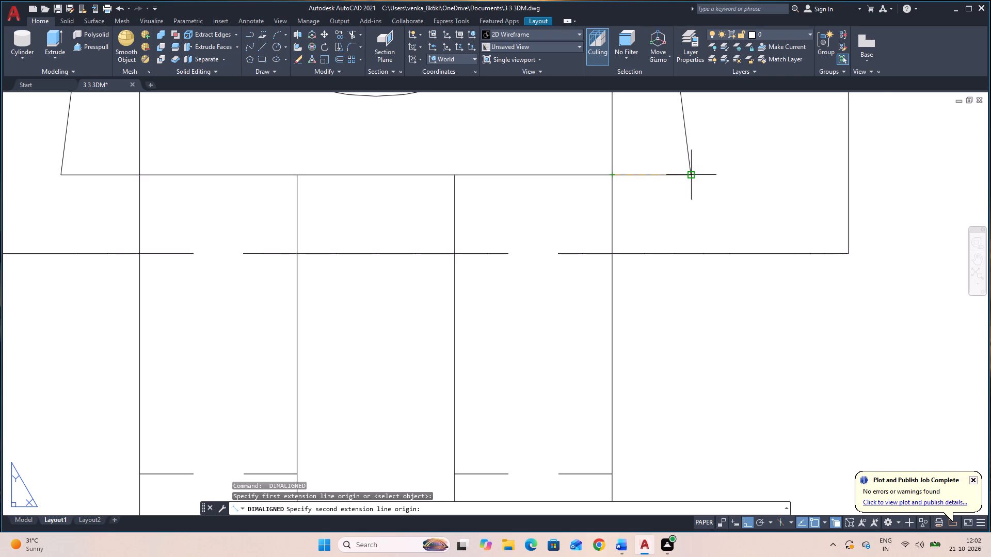
left_click(691, 175)
scroll(694, 198, "down", 3)
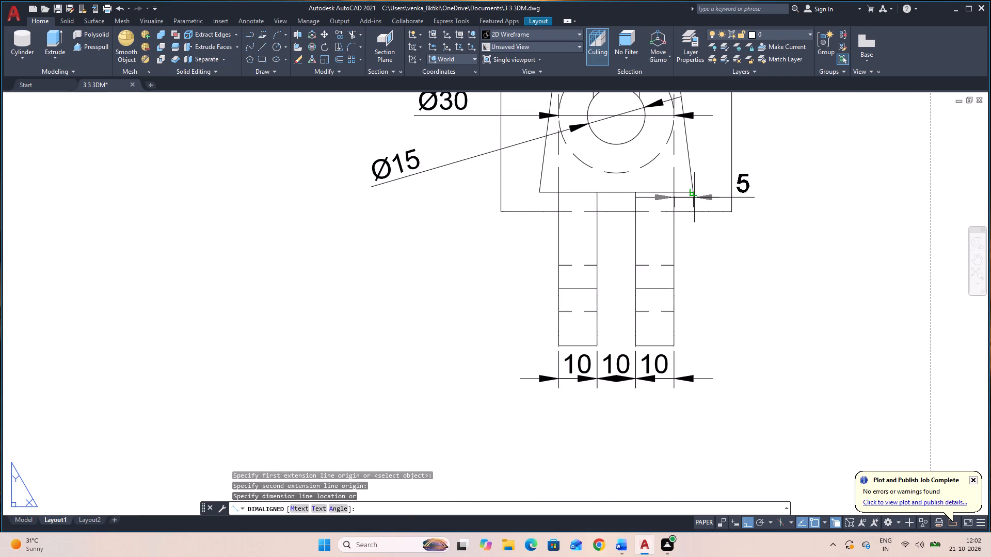
left_click(700, 247)
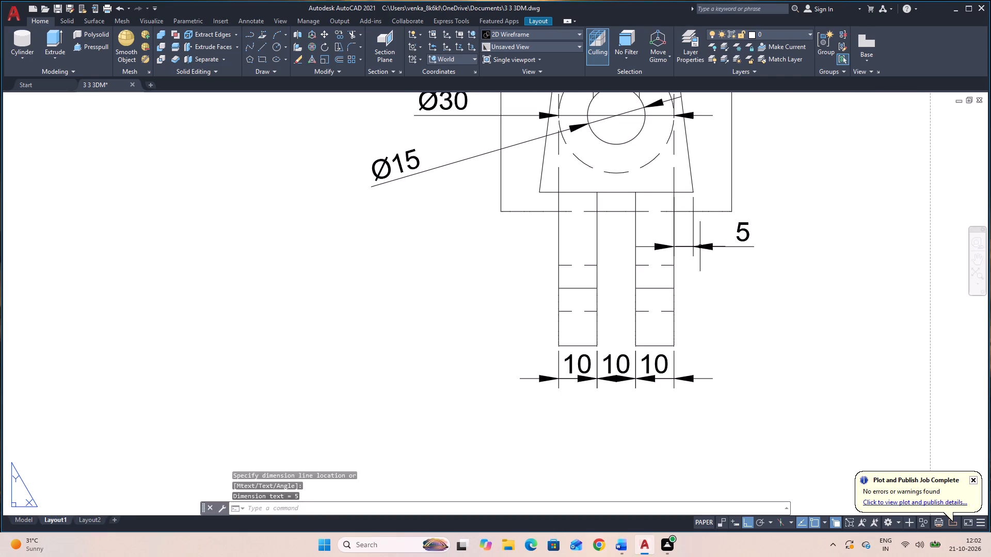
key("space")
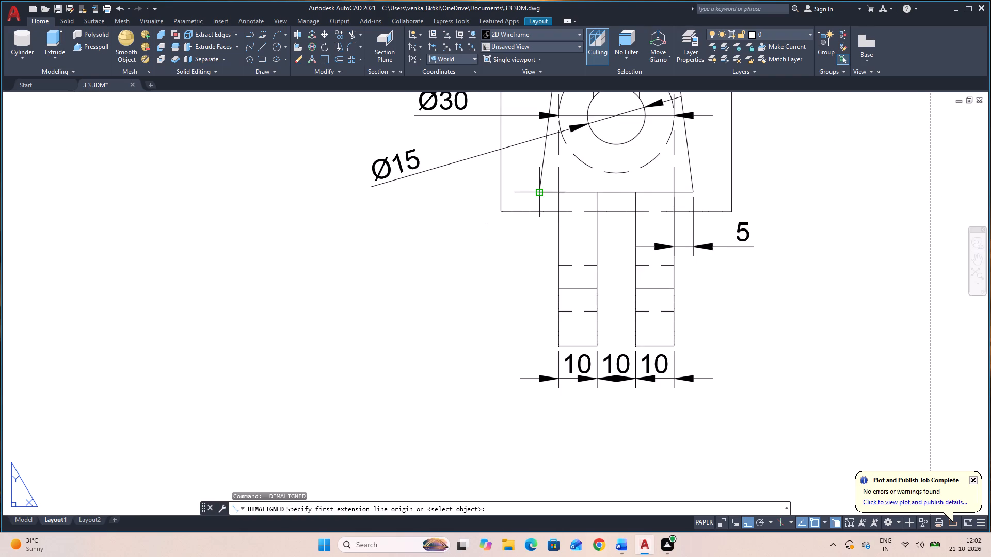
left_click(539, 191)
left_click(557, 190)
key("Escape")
Add an aligned dimension from the left prong's outer edge to the tapered block's lower left corner in the end view, placed below the block.
key("space")
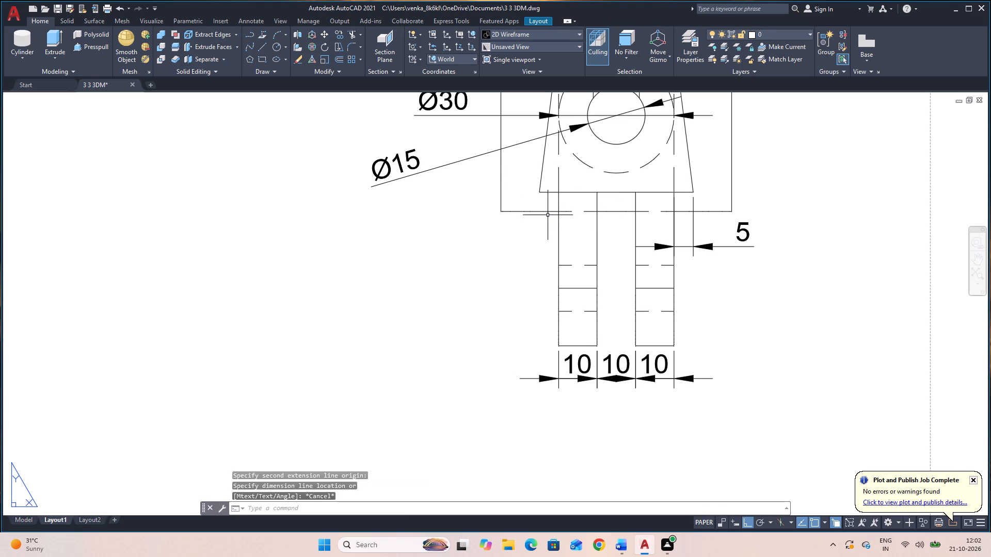
left_click(562, 193)
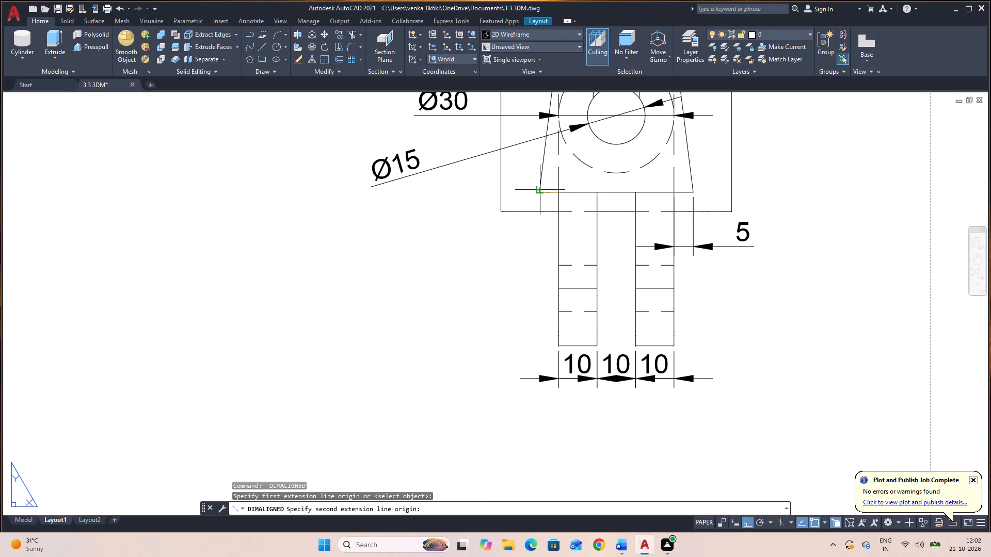
left_click(540, 195)
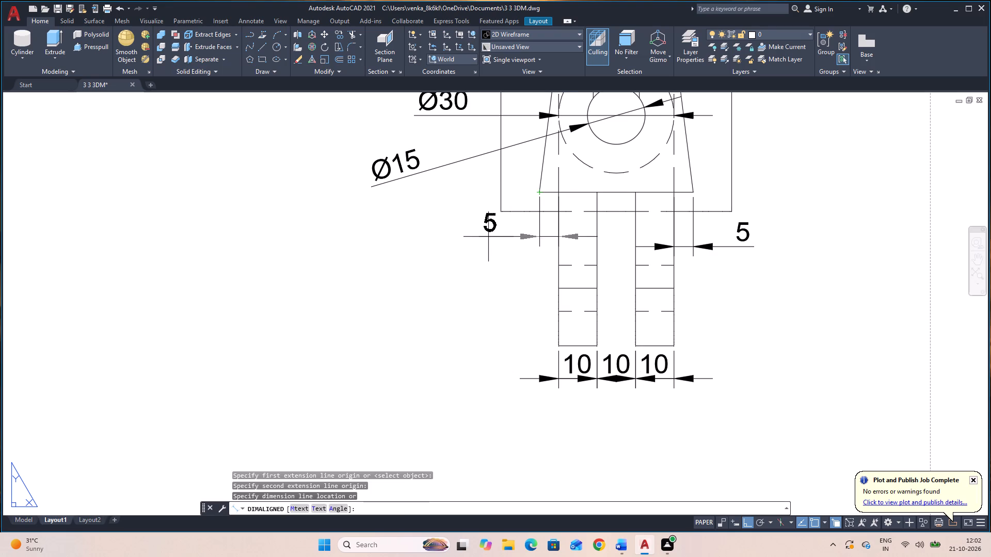
left_click(493, 250)
Add two stacked aligned dimensions below the block in the view under the end view: its inner width, and its full width beneath.
scroll(717, 266, "down", 2)
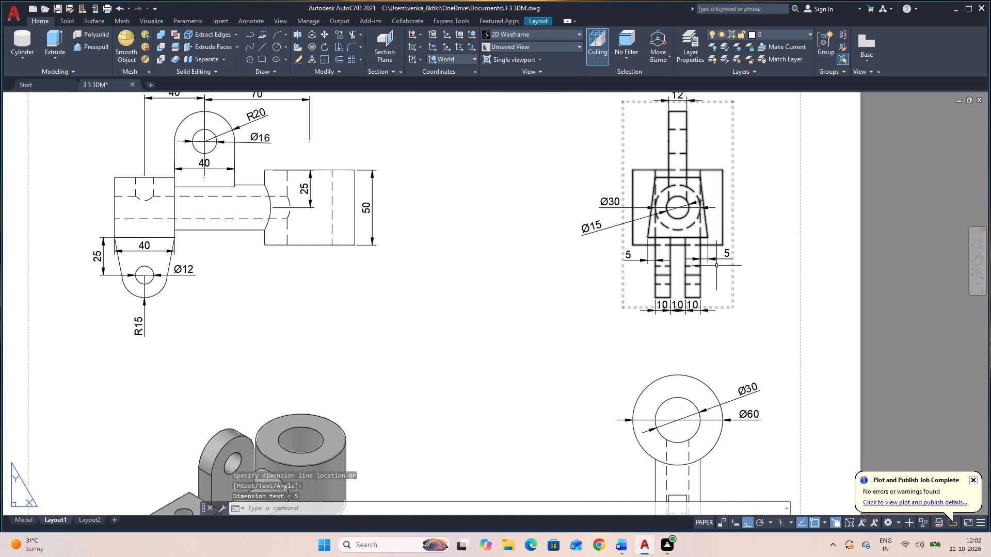
scroll(726, 270, "down", 2)
scroll(724, 266, "up", 1)
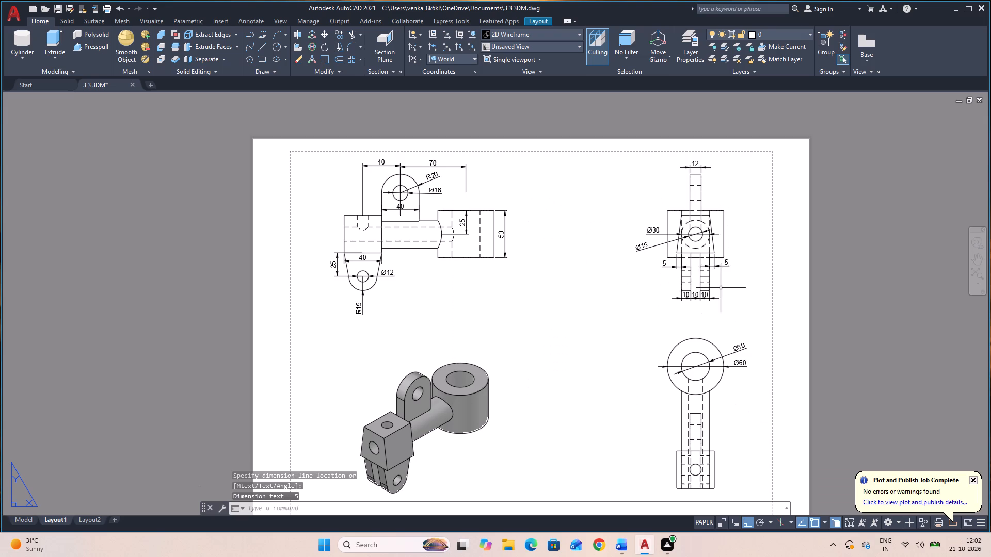
middle_click_drag(573, 312, 530, 270)
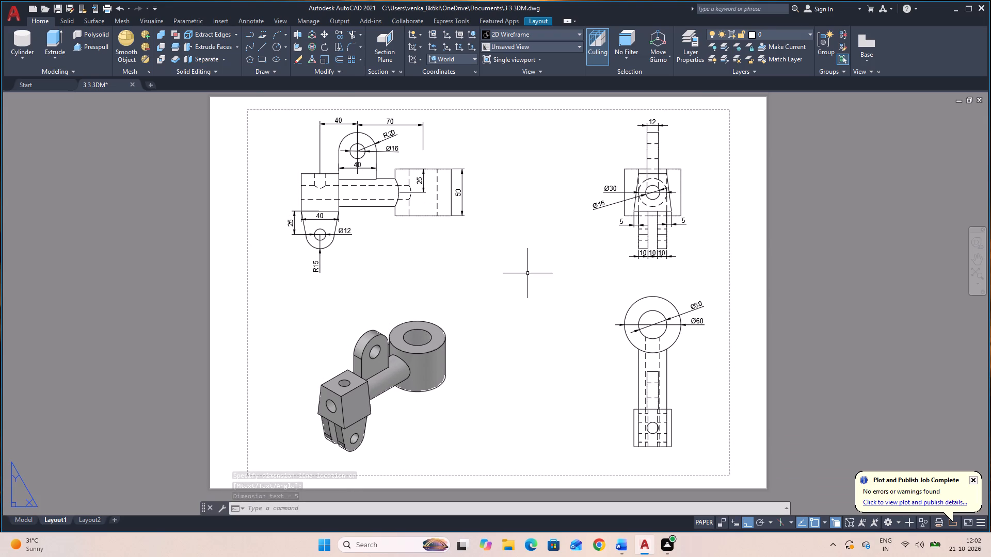
scroll(528, 272, "up", 1)
scroll(528, 272, "down", 1)
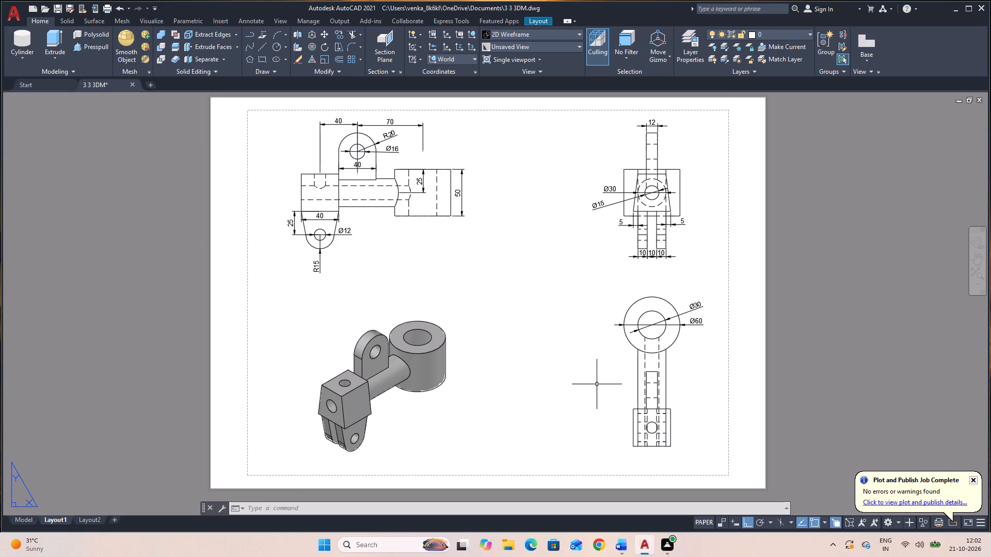
key("space")
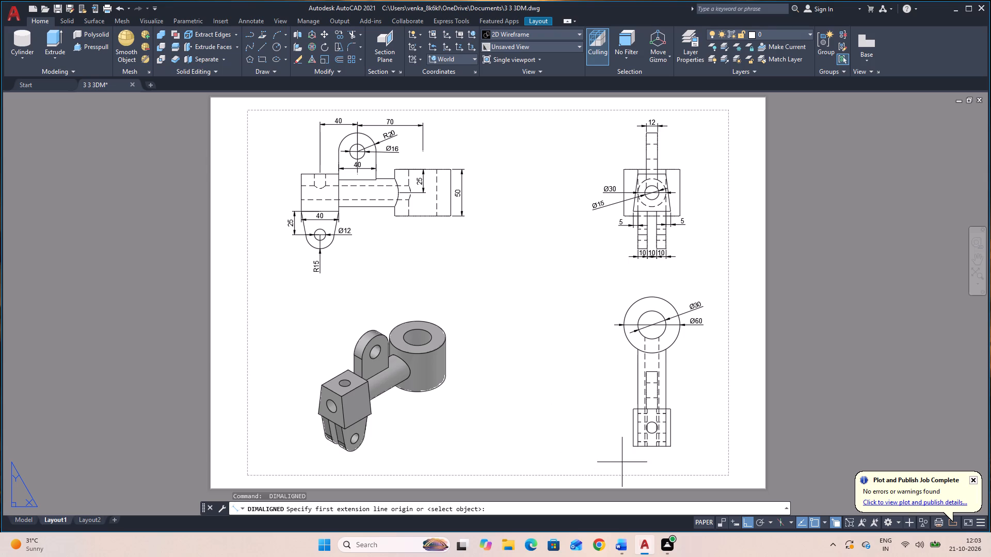
left_click(638, 446)
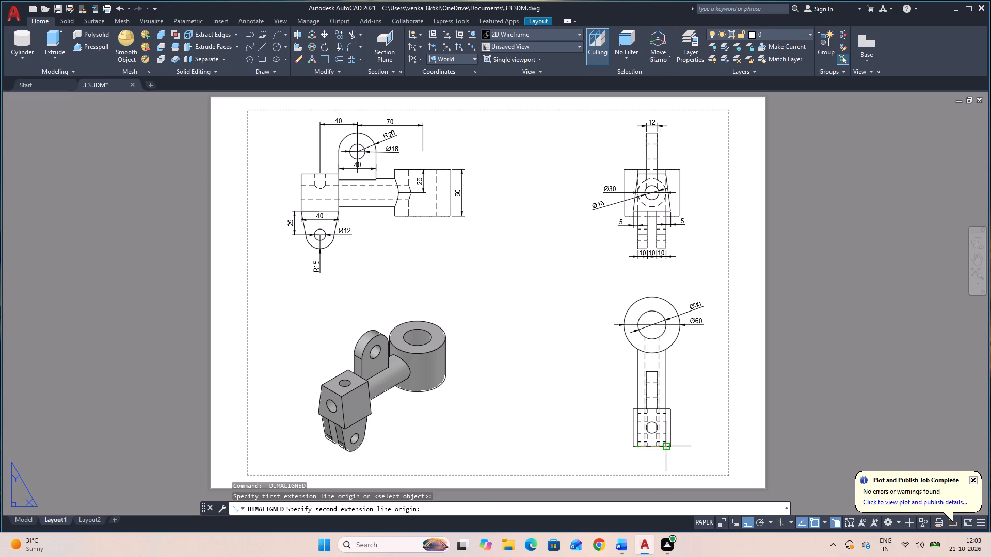
left_click(665, 446)
left_click(662, 454)
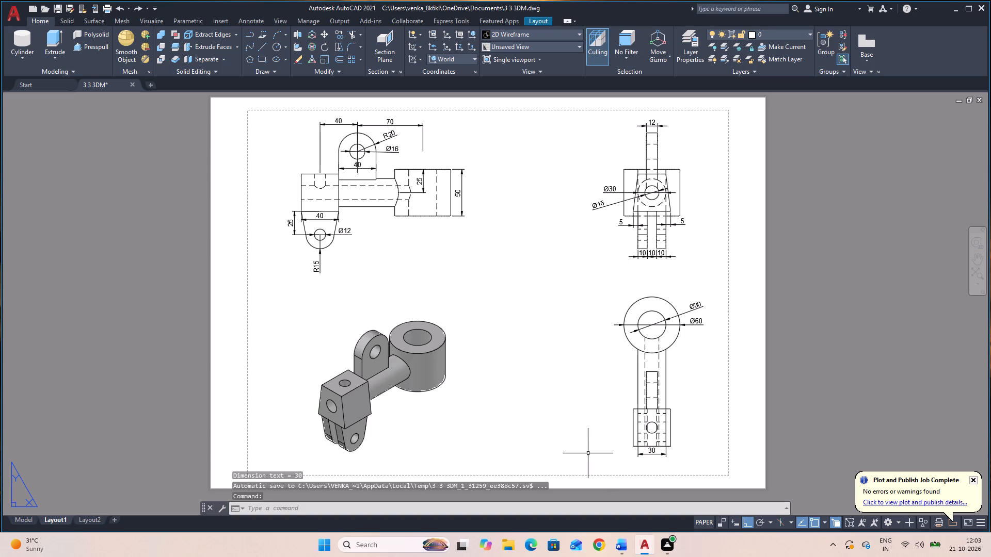
key("space")
left_click(631, 447)
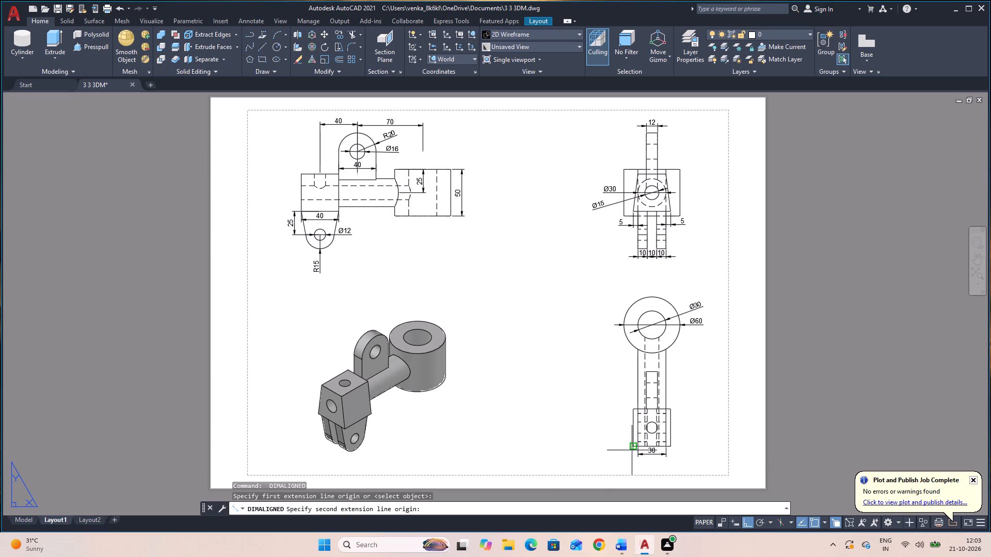
left_click(673, 448)
left_click(676, 463)
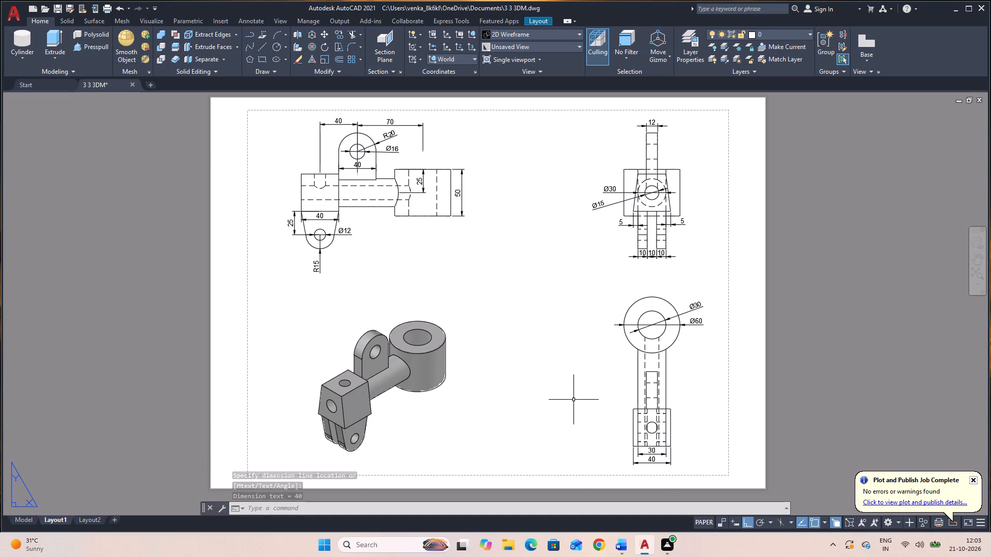
Add a diameter dimension to the block's small hole in the view under the end view, placed outside to the left.
type("DDI")
key("space")
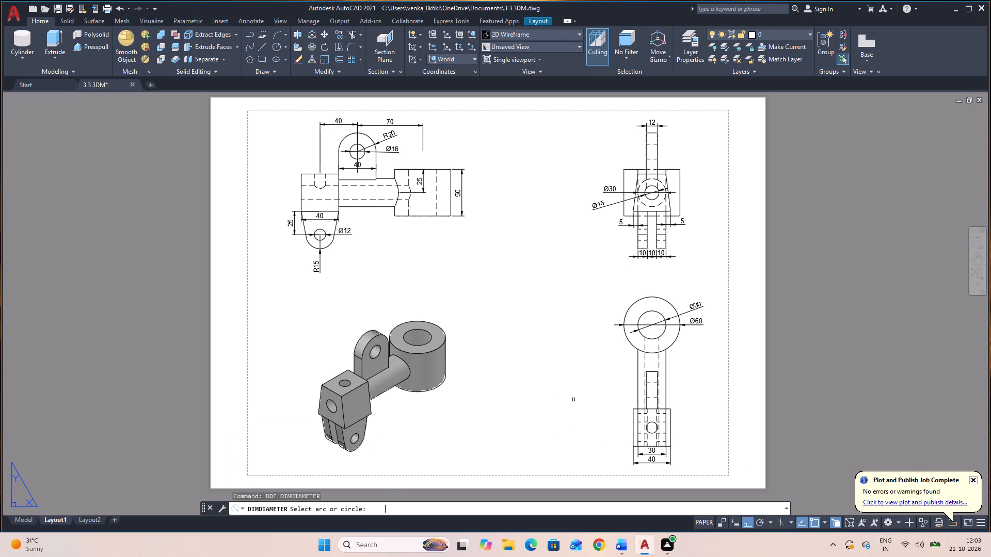
left_click(652, 434)
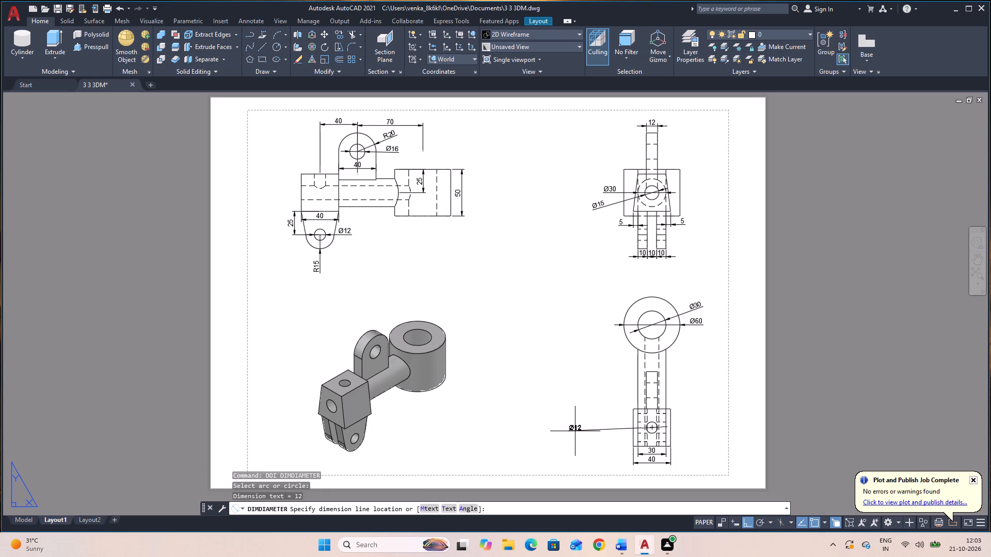
left_click(573, 429)
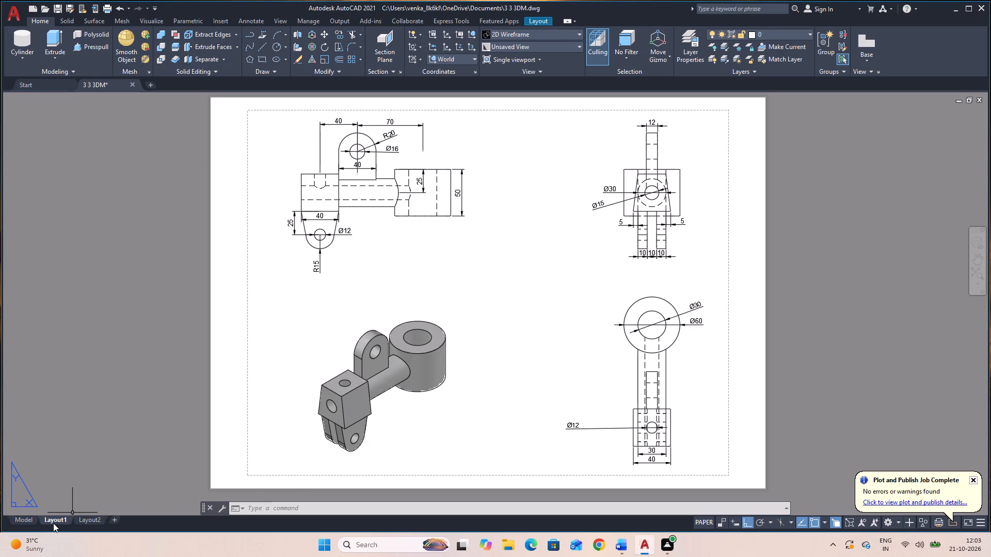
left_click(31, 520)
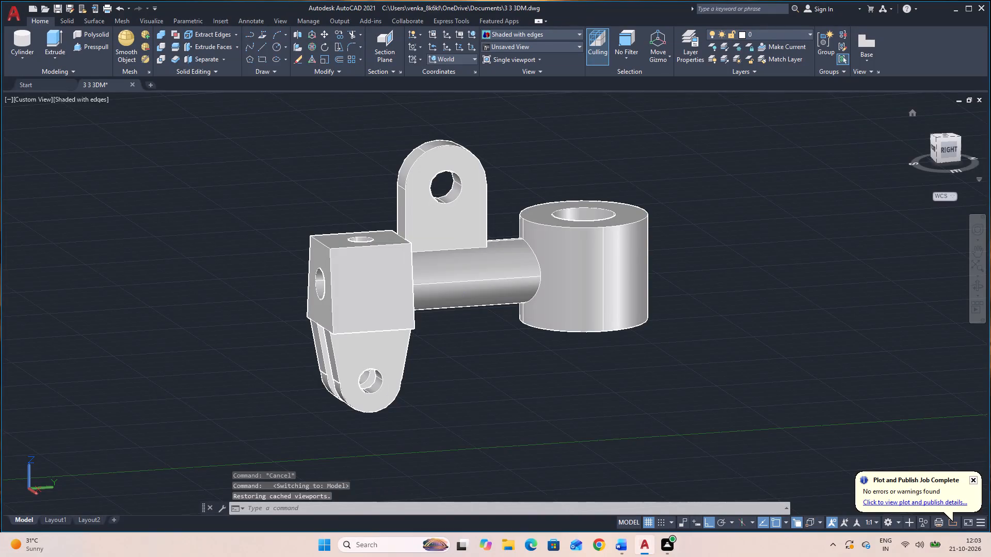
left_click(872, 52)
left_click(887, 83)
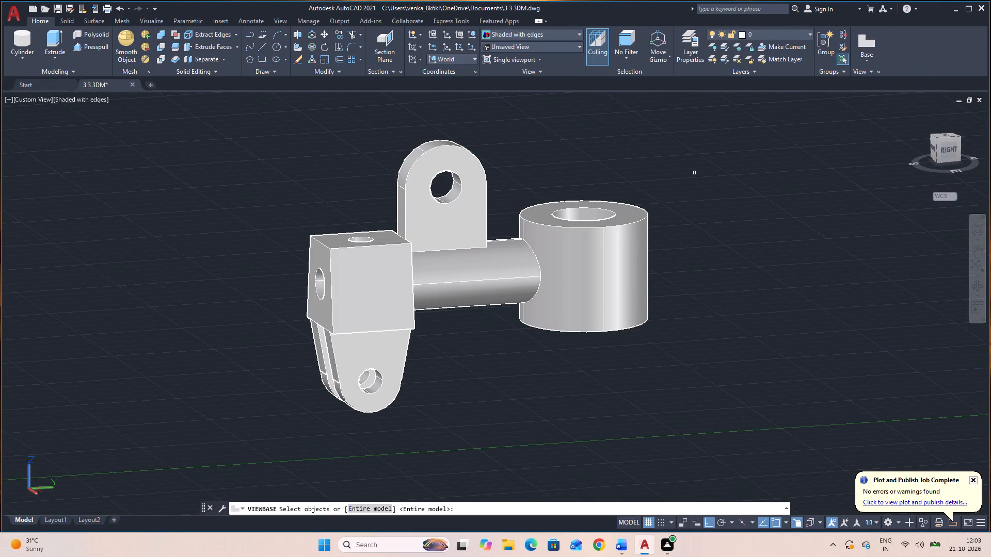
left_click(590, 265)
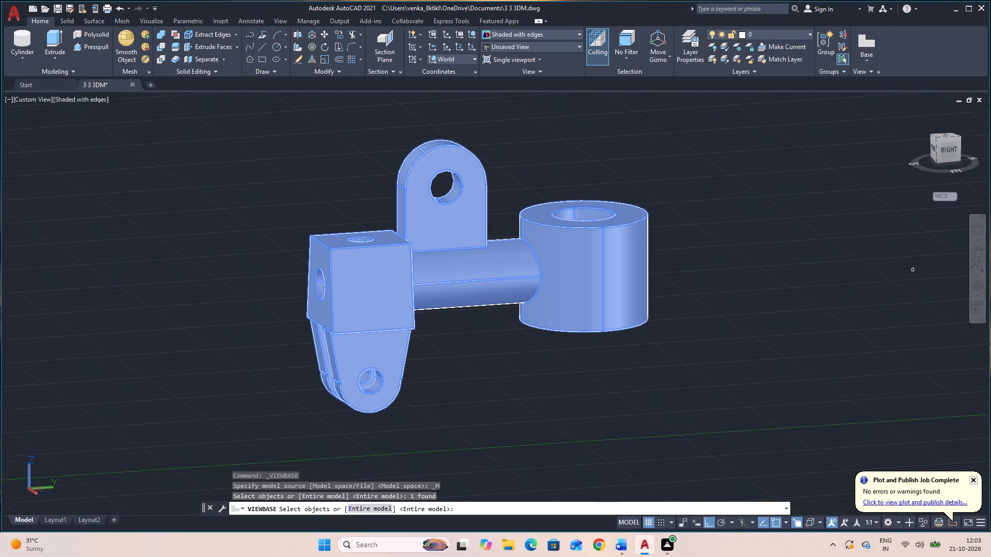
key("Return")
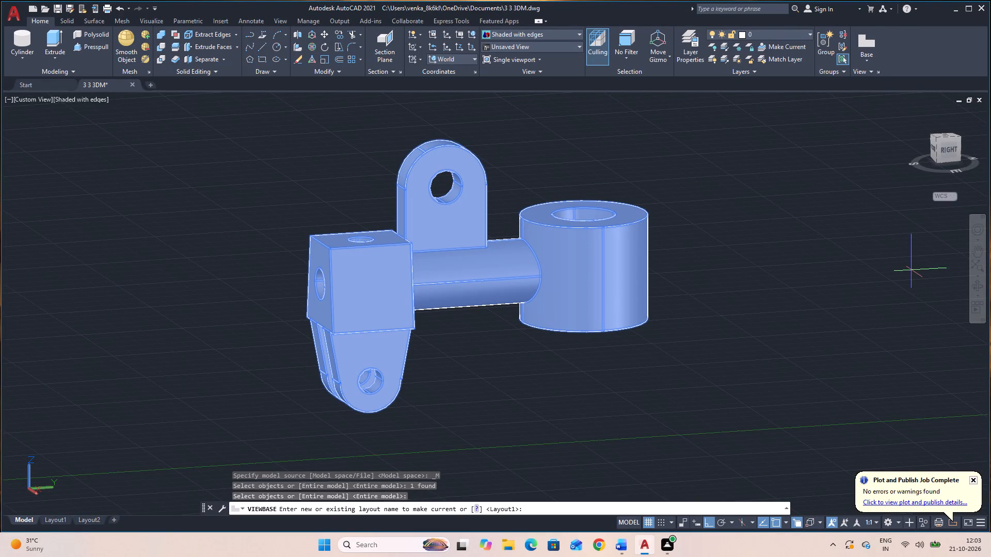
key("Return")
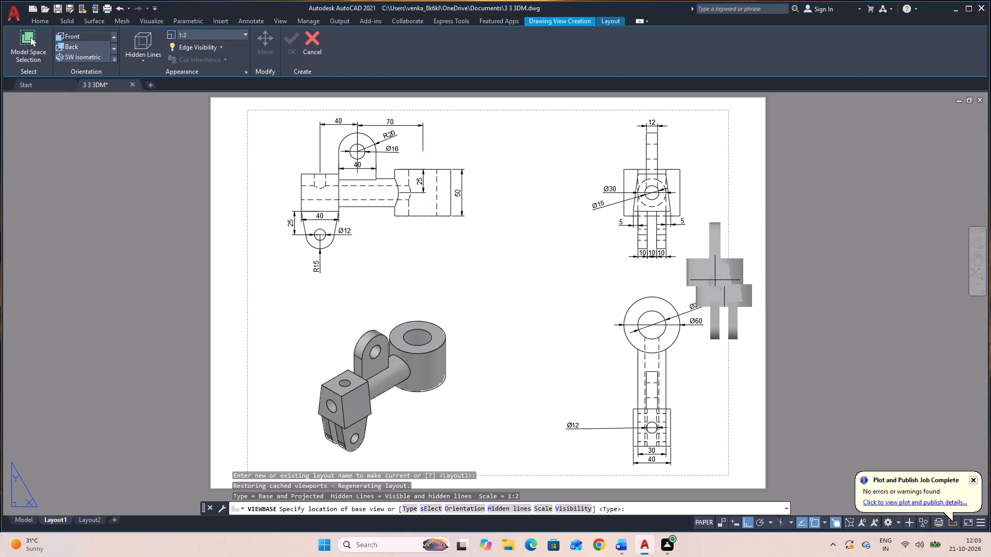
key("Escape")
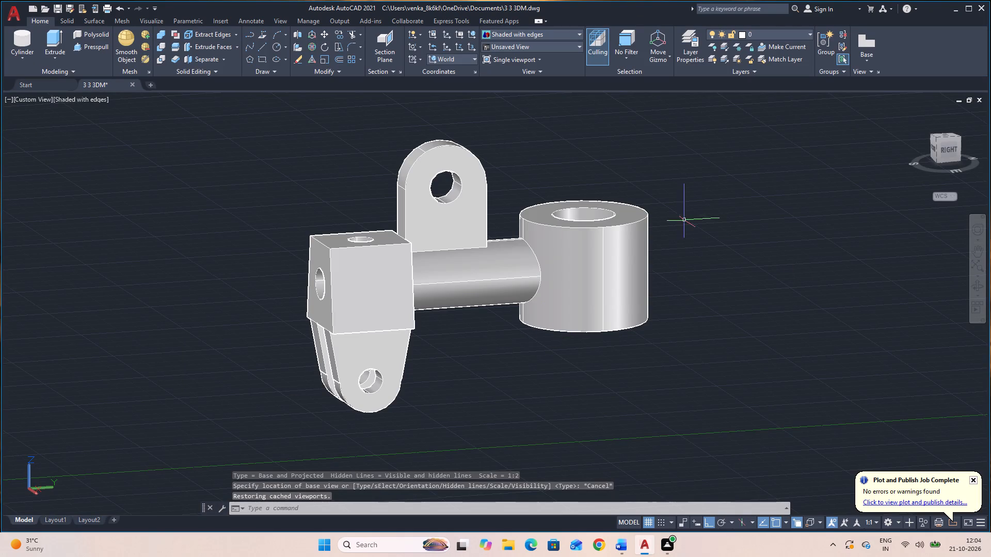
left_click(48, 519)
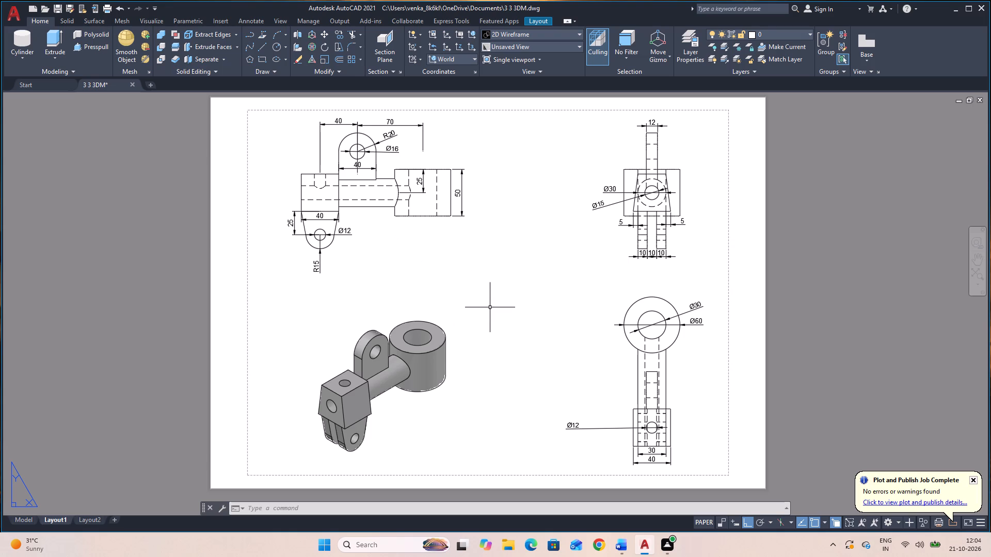
Set up the Layout1 plot with the DWG To PDF.pc3 plotter and the monochrome.ctb plot style table.
key("ctrl+p")
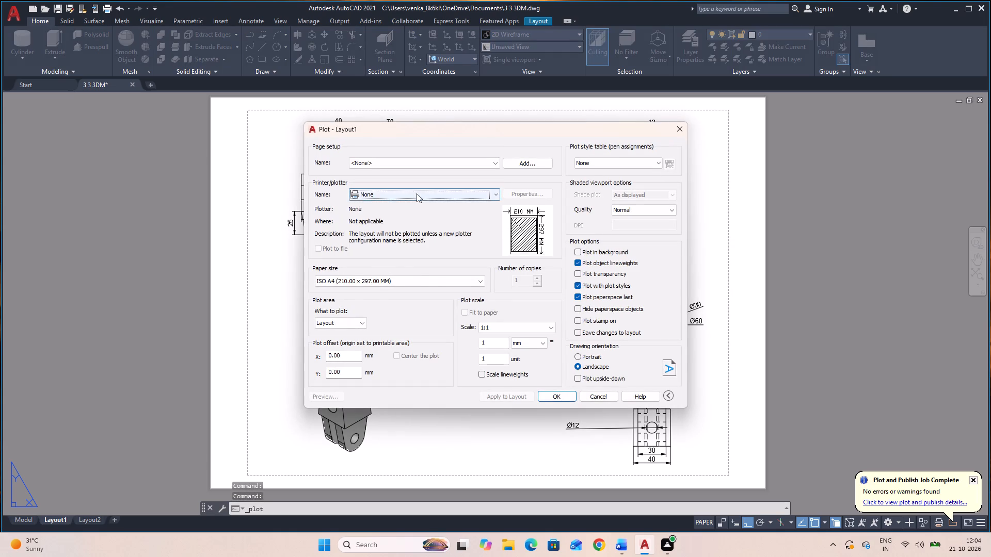
left_click(417, 193)
left_click(410, 306)
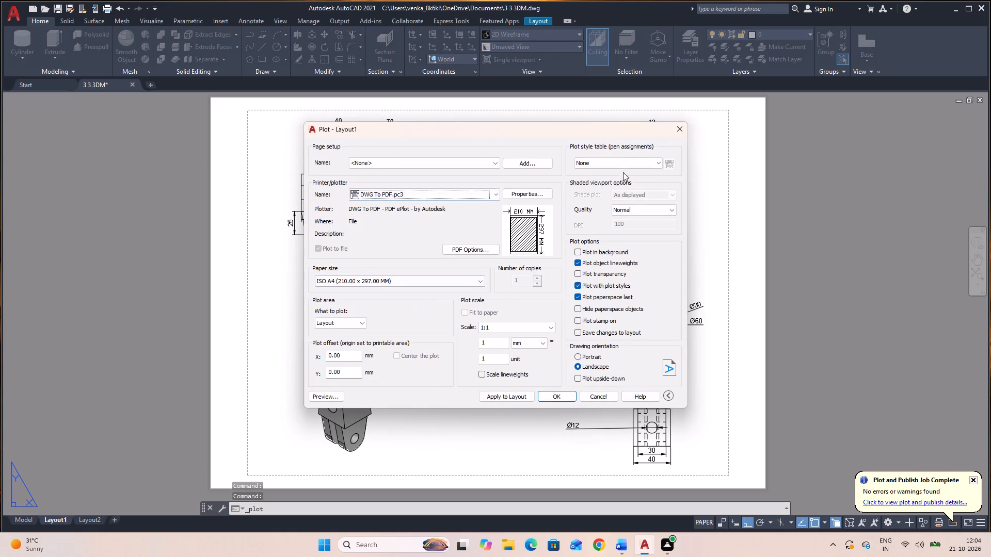
left_click(621, 162)
left_click(608, 215)
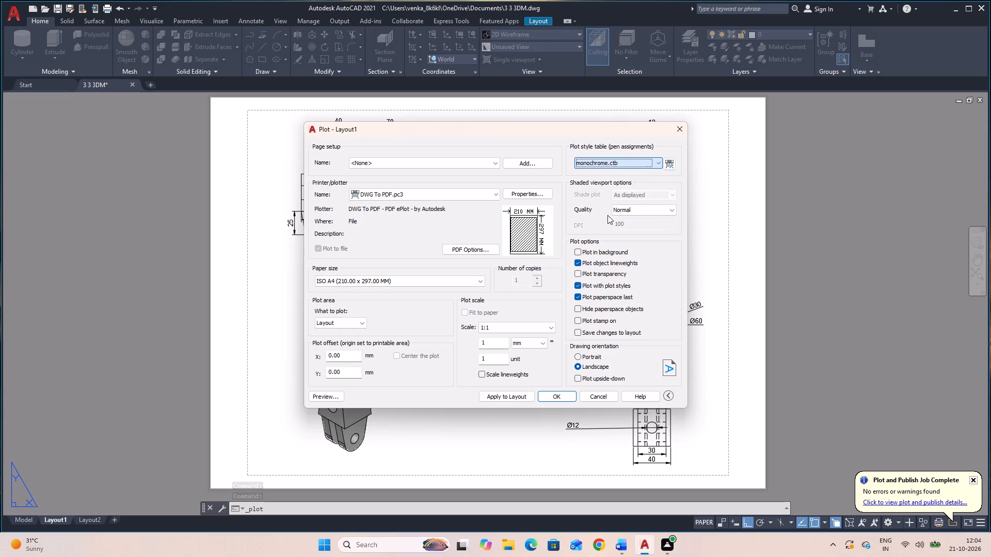
Set the plot area to a window just outside the sheet's dashed printable border and center the plot.
left_click(354, 326)
left_click(348, 350)
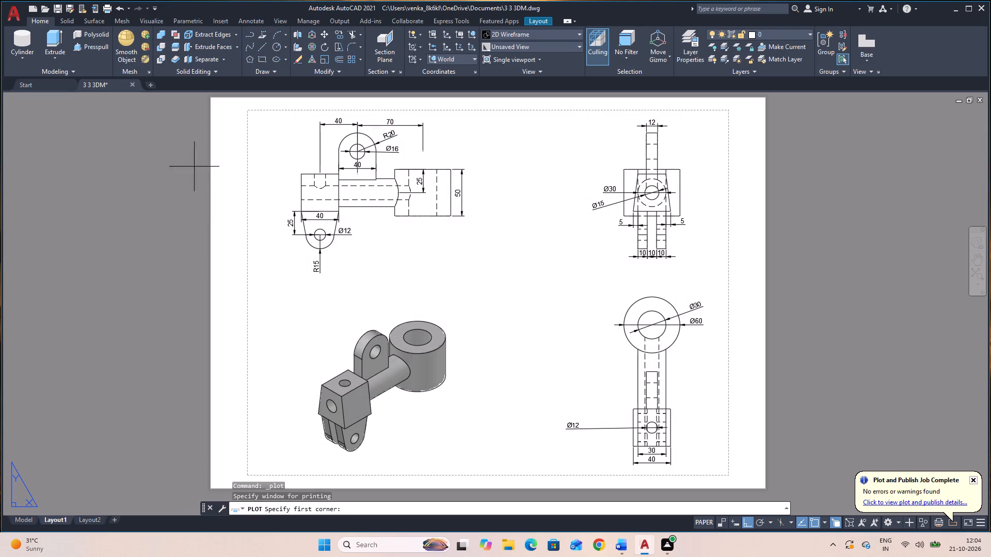
left_click(243, 107)
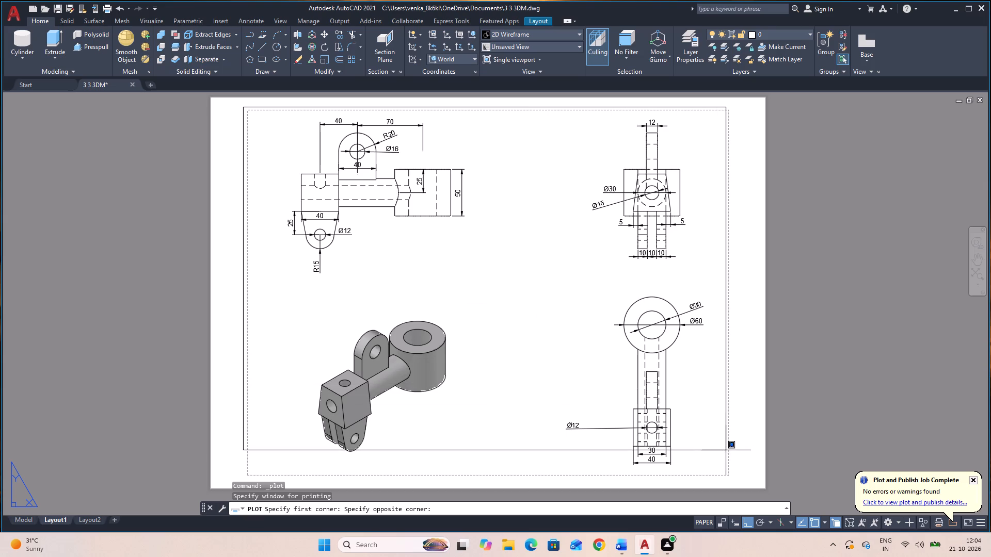
left_click(734, 481)
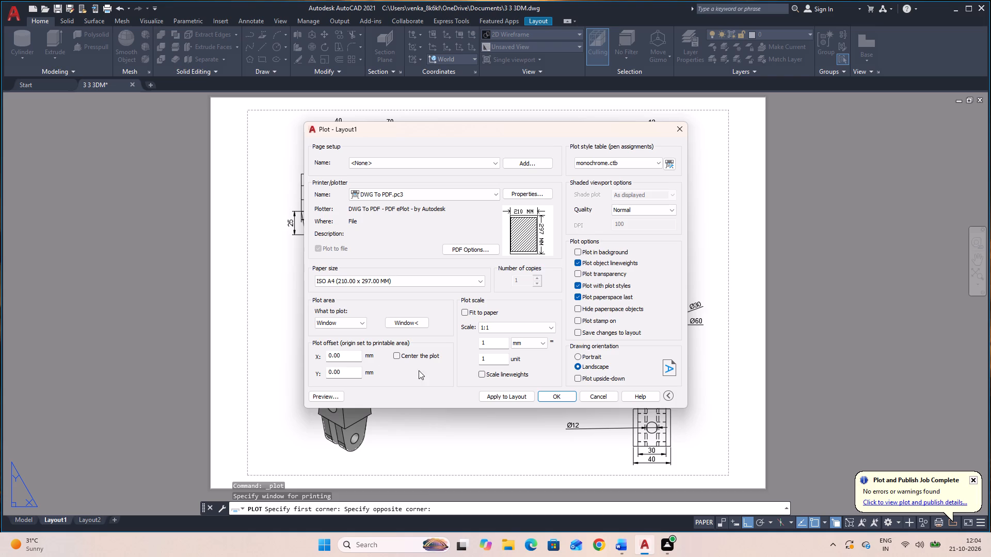
left_click(407, 358)
Plot the layout to a PDF named 3 3 3DM in the Documents folder, and close the PDF once it opens.
left_click(552, 396)
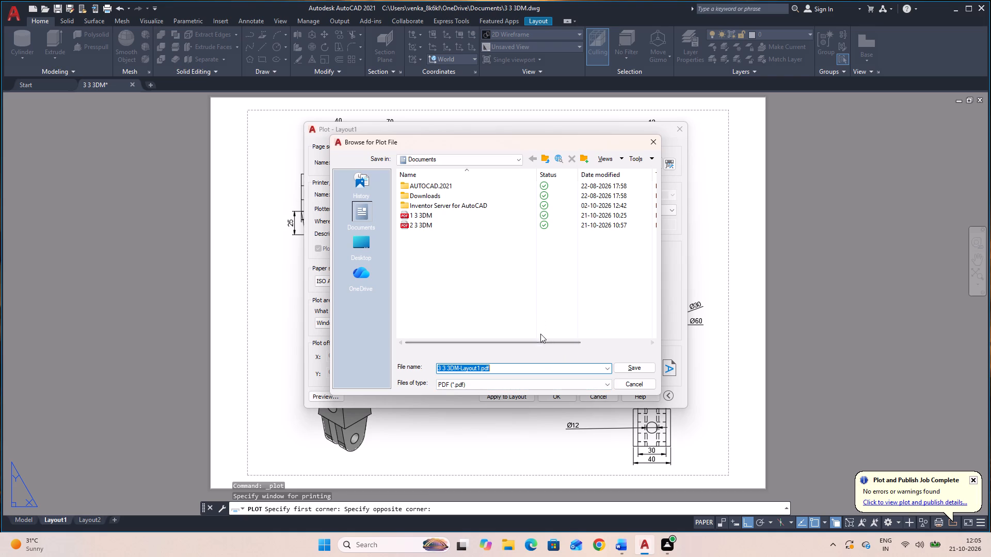
left_click(537, 364)
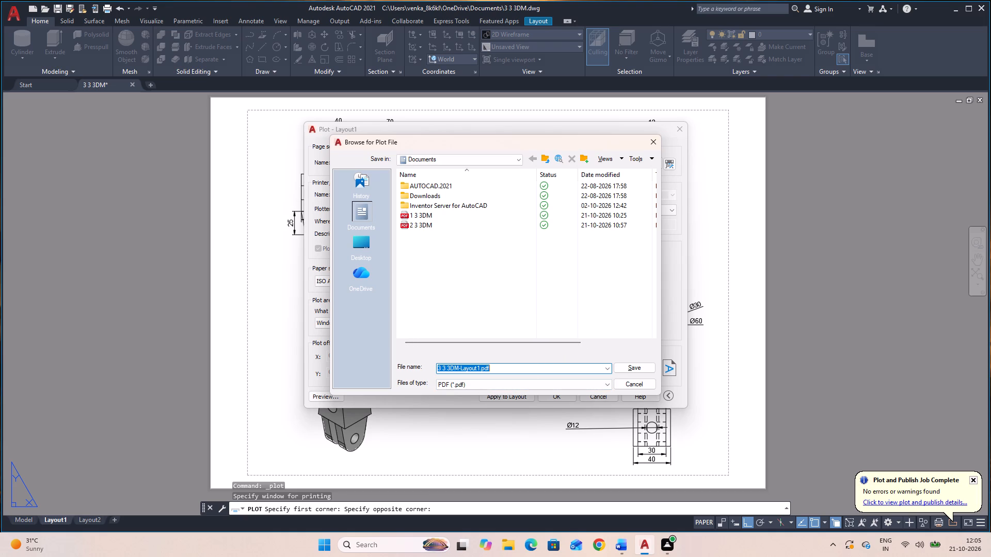
left_click(537, 367)
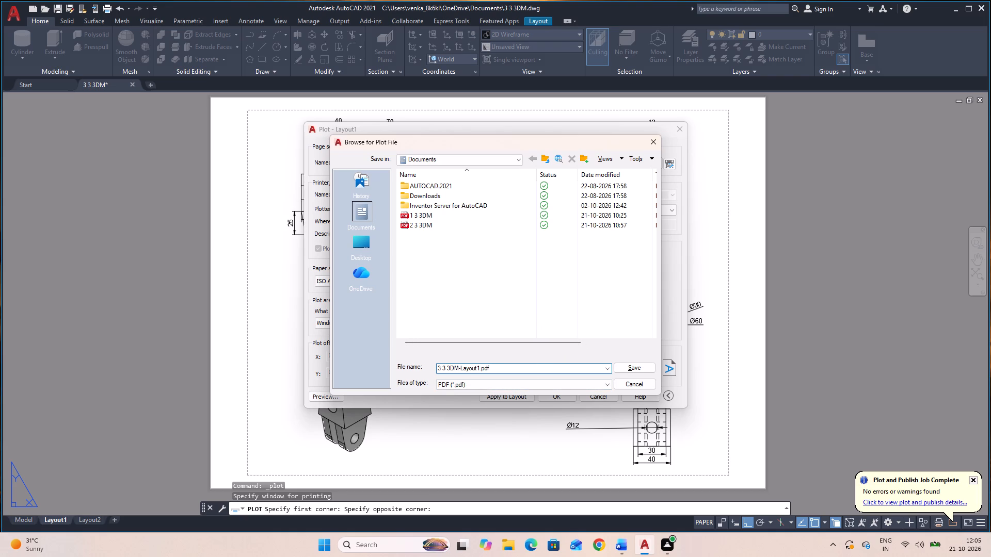
key("BackSpace")
key("BackSpace")
key("BackSpace")
key("BackSpace")
key("BackSpace")
key("BackSpace")
key("BackSpace")
key("BackSpace")
key("BackSpace")
key("BackSpace")
key("BackSpace")
key("BackSpace")
left_click(634, 369)
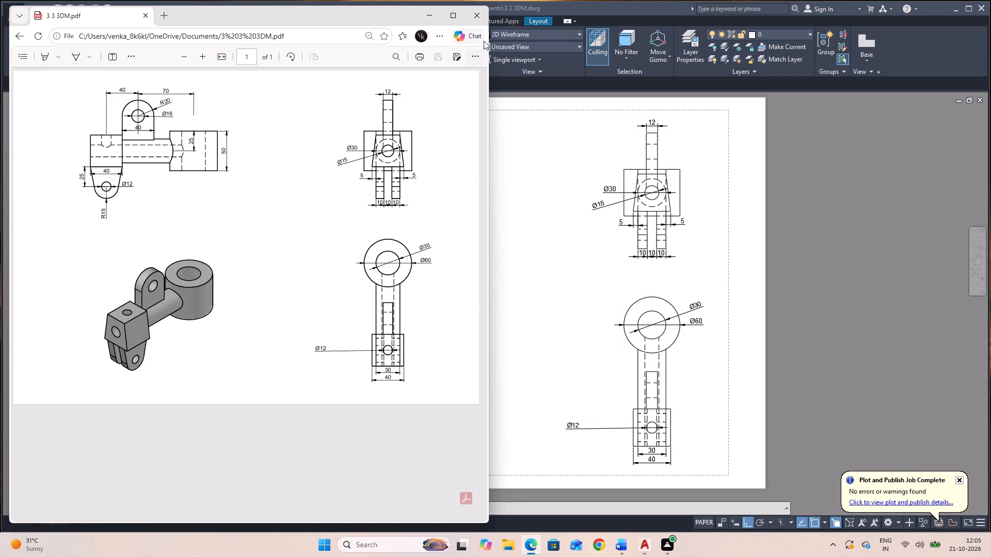
left_click(480, 22)
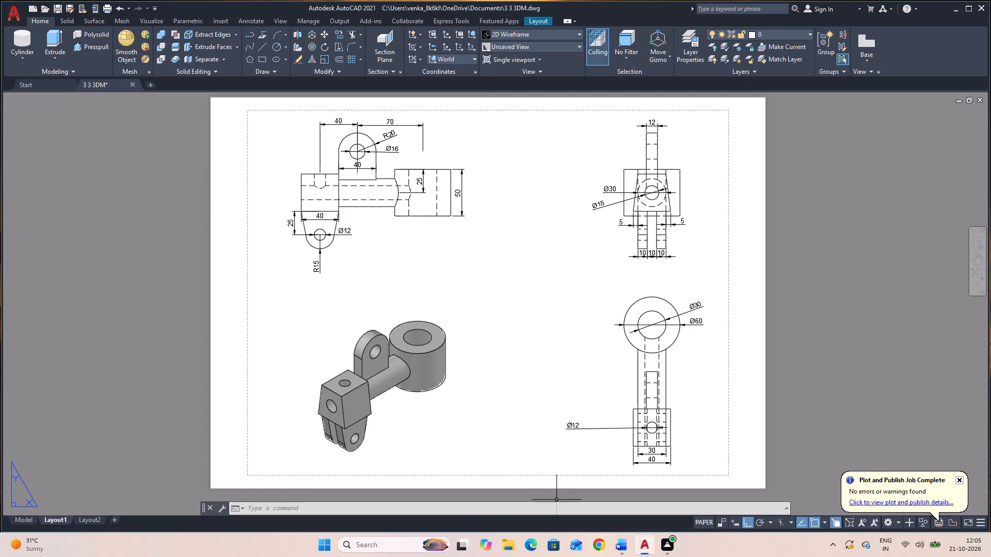
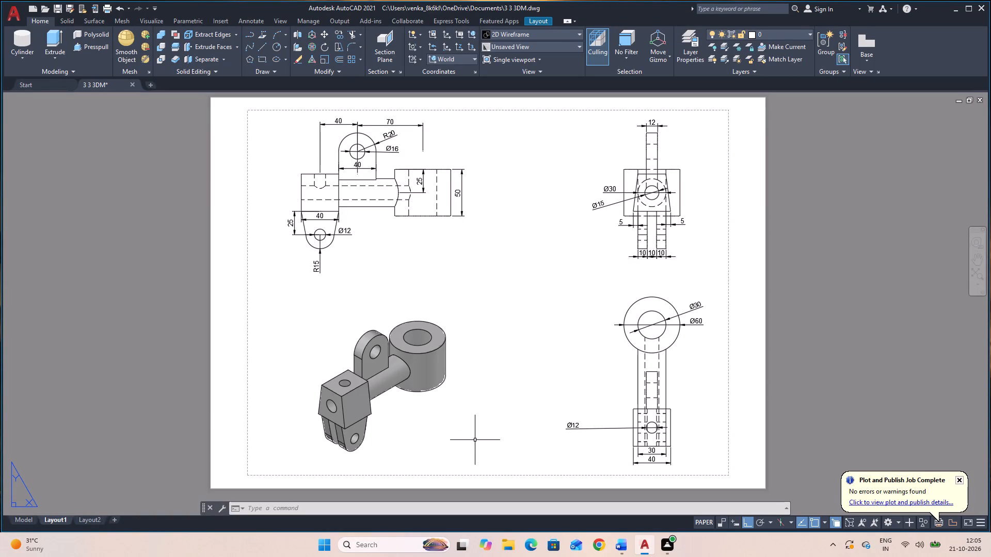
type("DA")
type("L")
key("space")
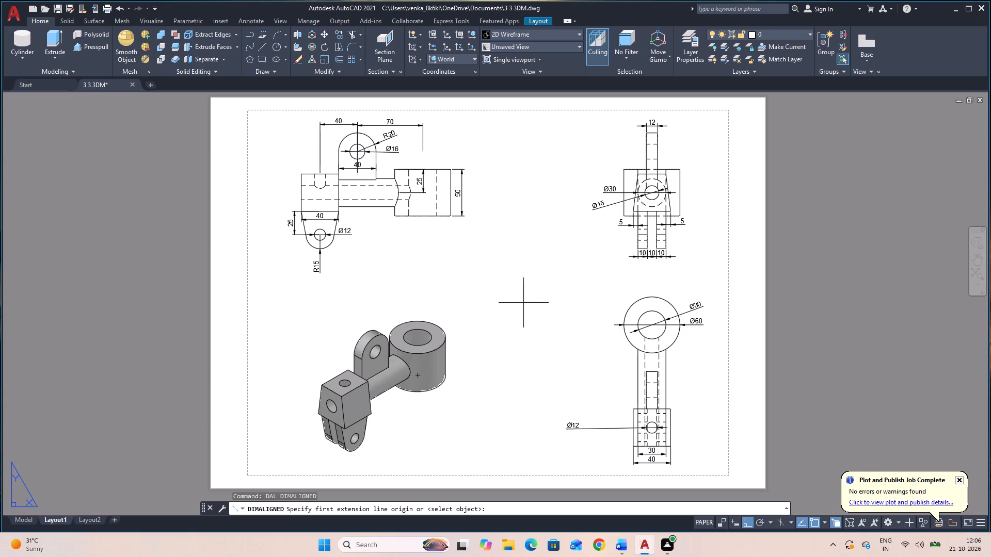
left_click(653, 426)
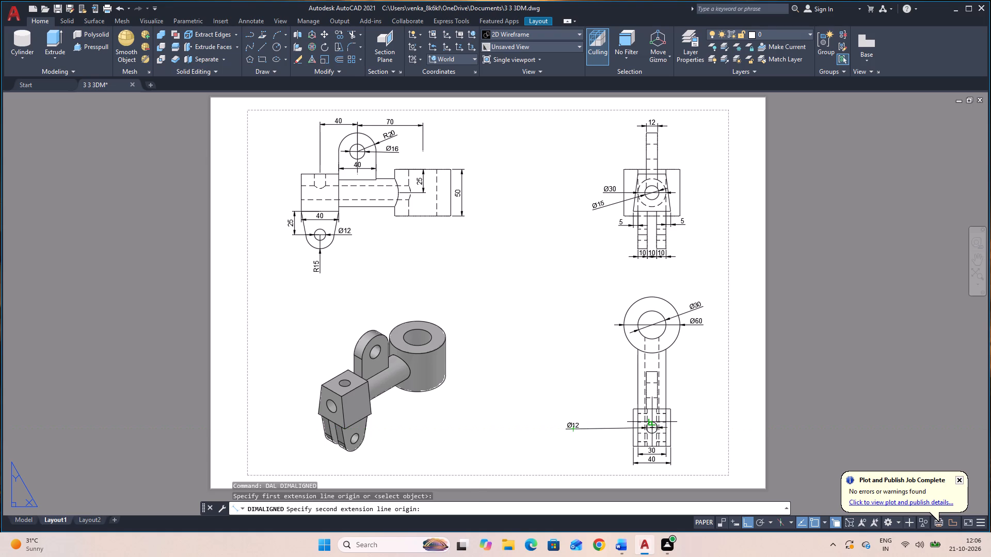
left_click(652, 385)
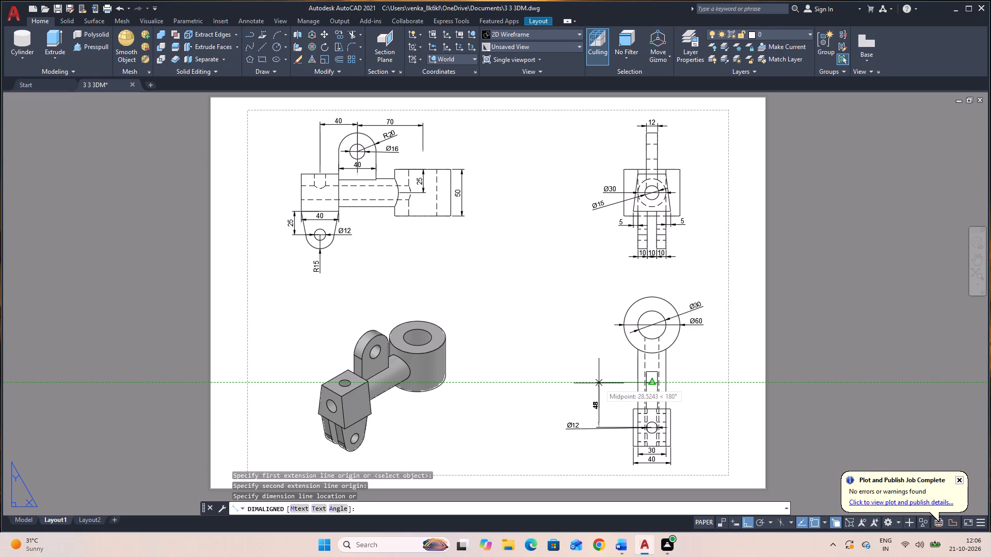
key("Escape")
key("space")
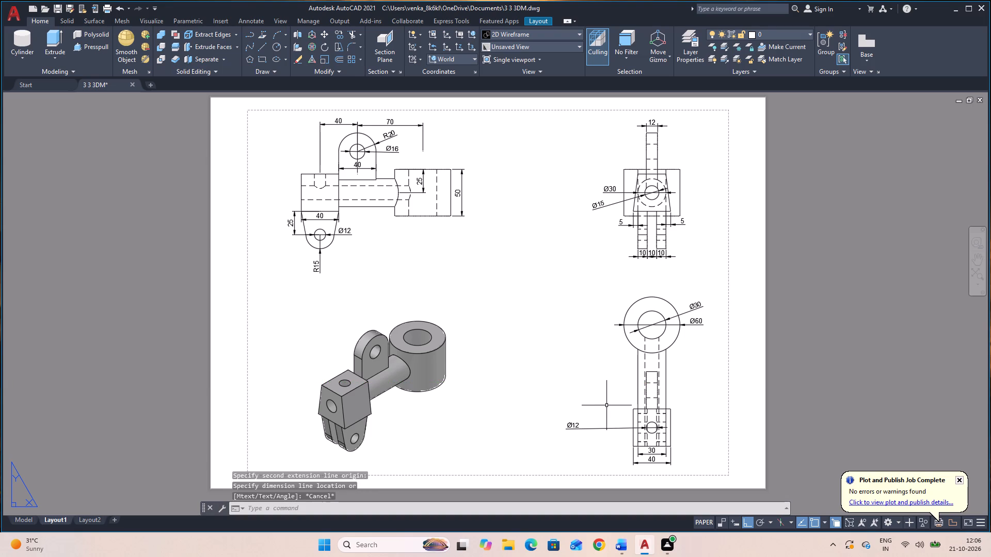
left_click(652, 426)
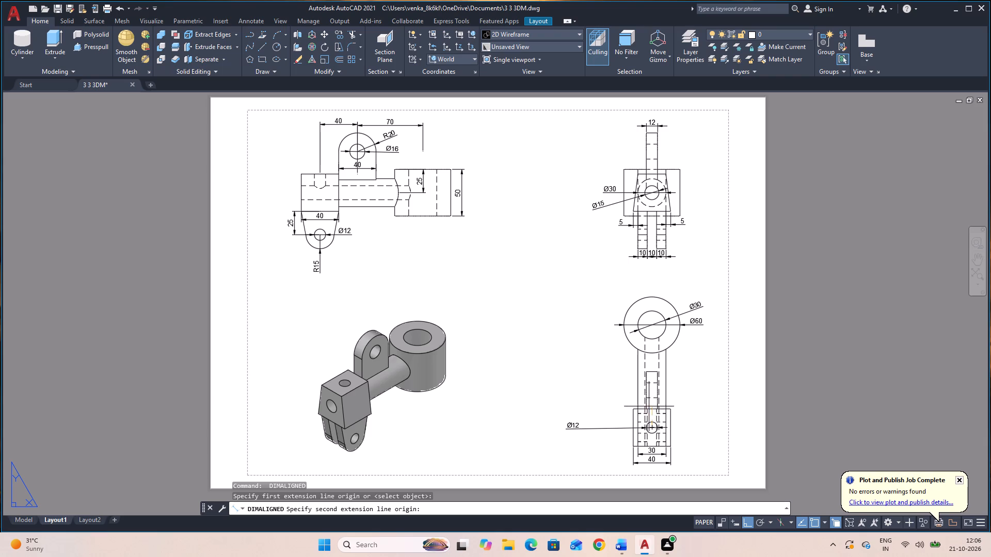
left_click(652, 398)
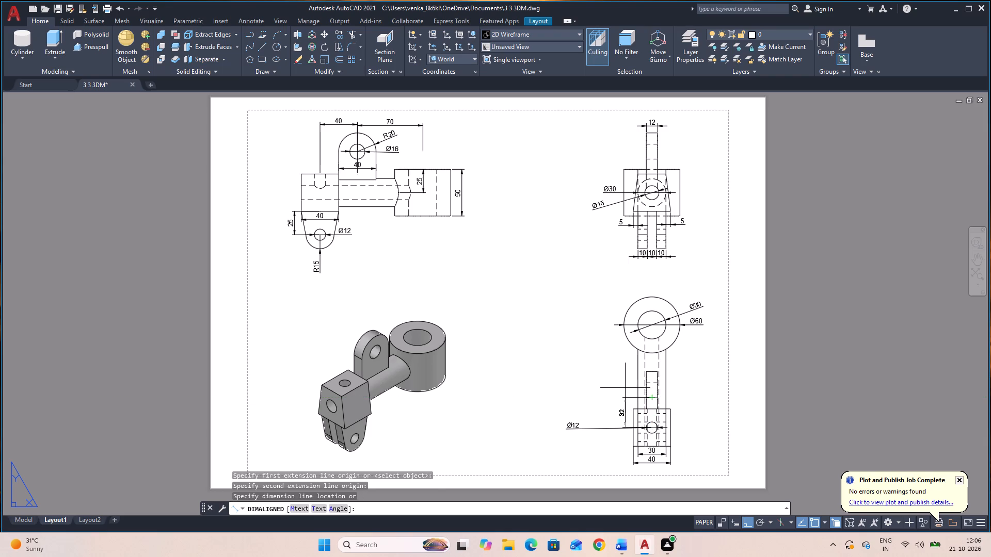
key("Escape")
Add an aligned dimension from the Ø12 hole's centre to the upright lug's side midpoint in the plan view, placed beside the part.
key("space")
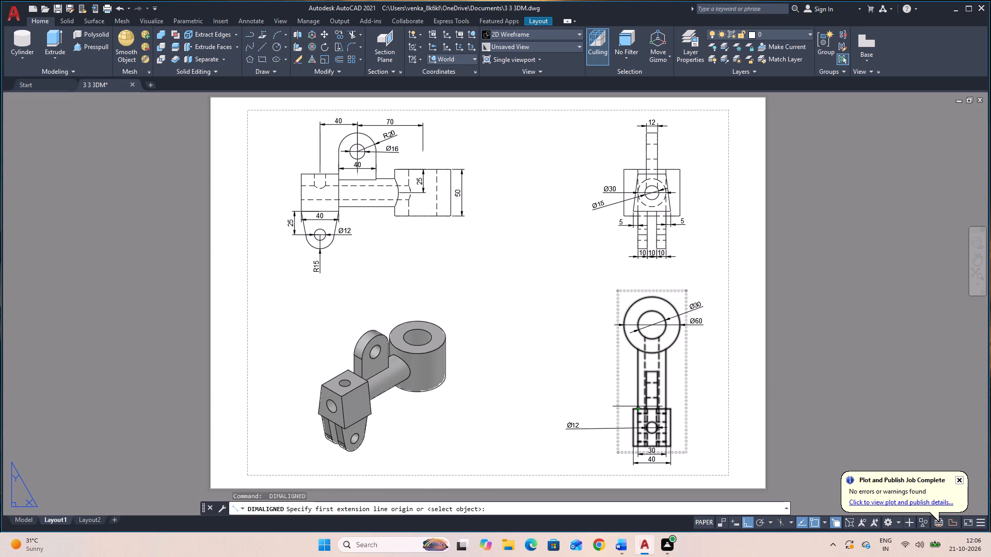
left_click(651, 425)
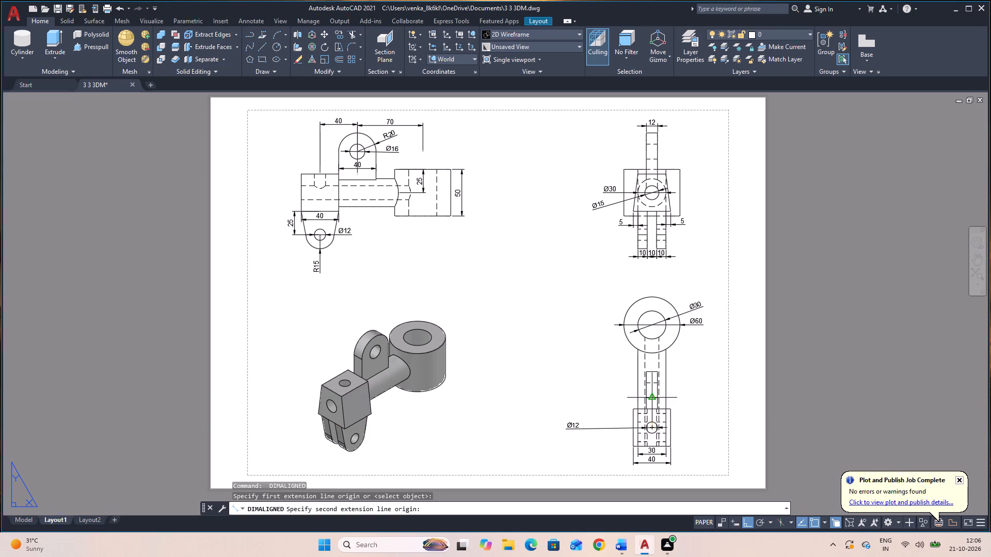
left_click(653, 390)
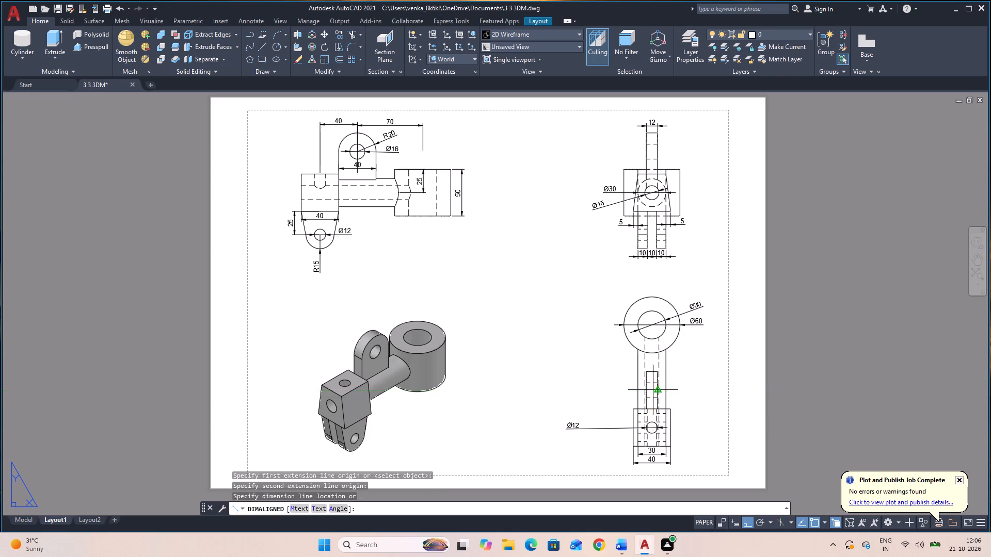
left_click(607, 398)
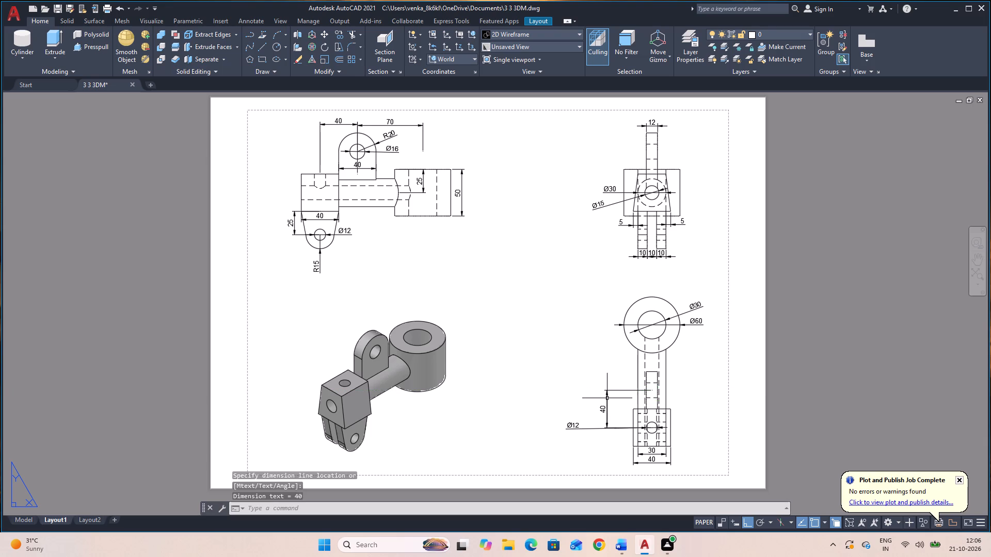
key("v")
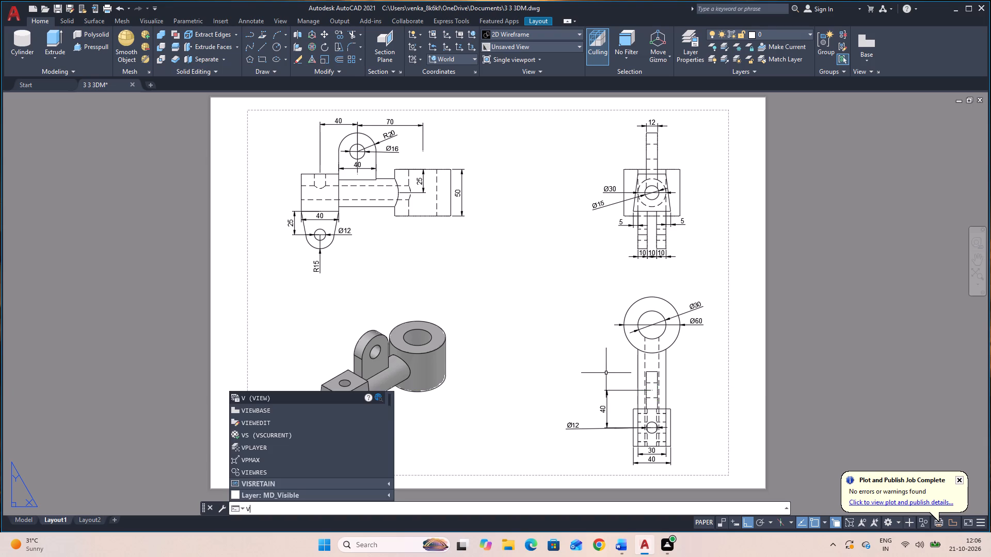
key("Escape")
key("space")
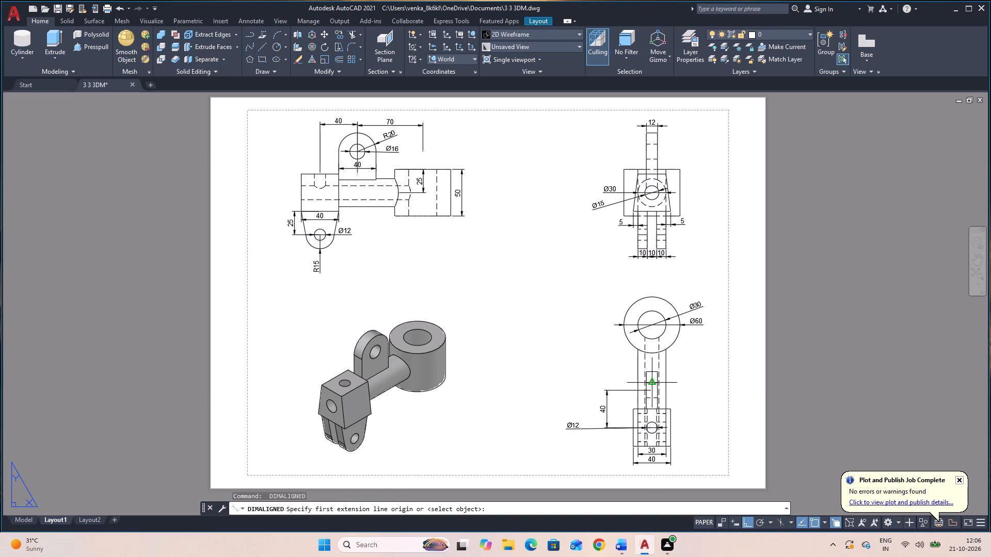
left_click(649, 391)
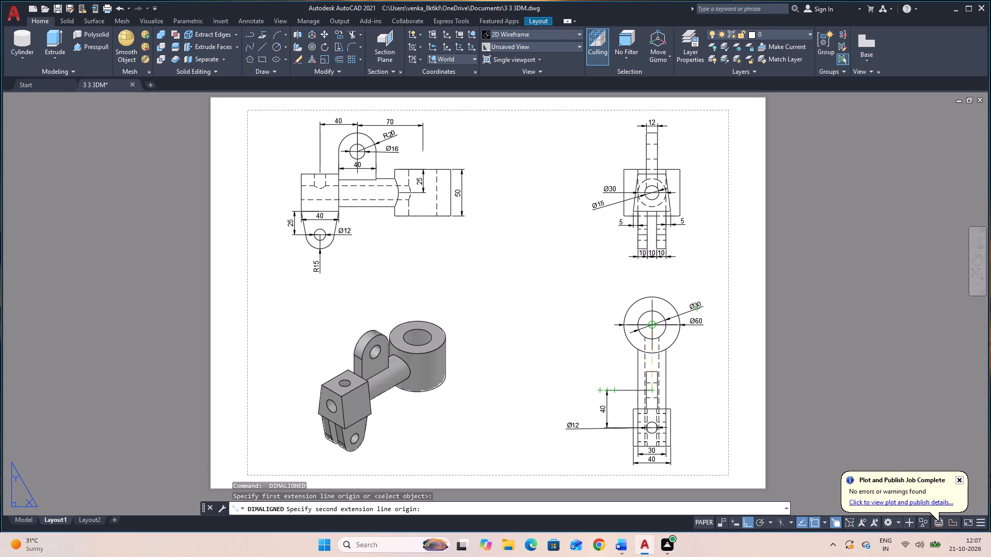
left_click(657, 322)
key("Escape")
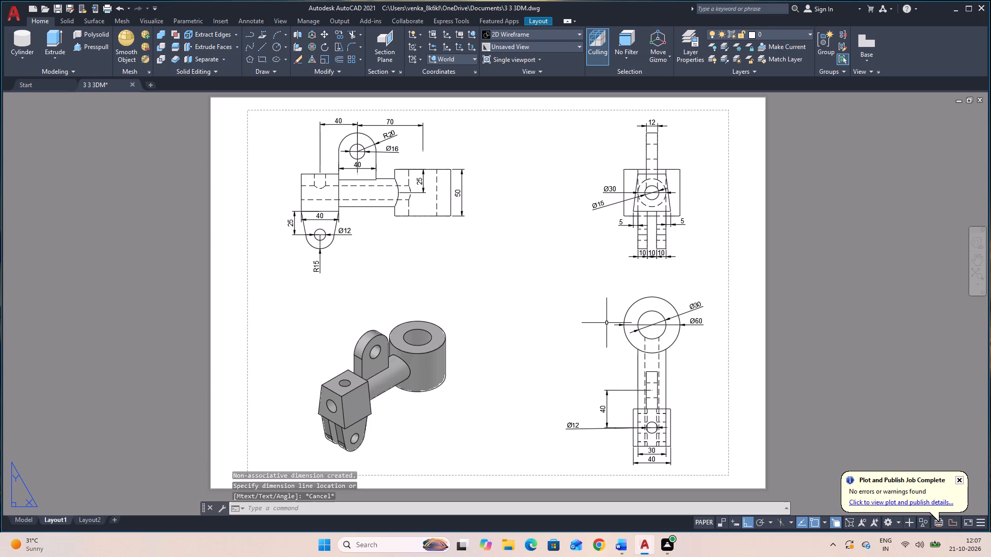
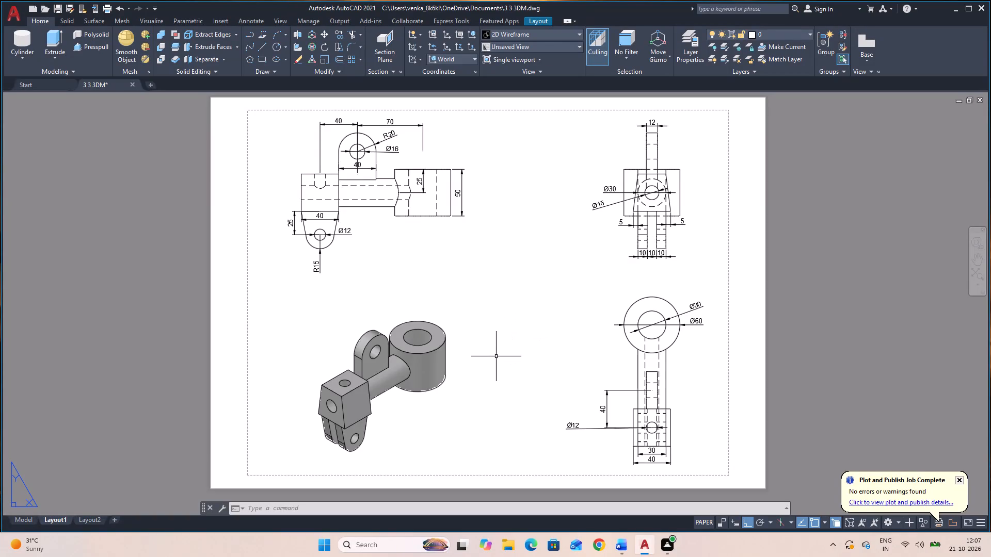
Switch to model space and examine the 3D bracket's lugs, shaft, block and ring boss from several sides.
left_click(20, 517)
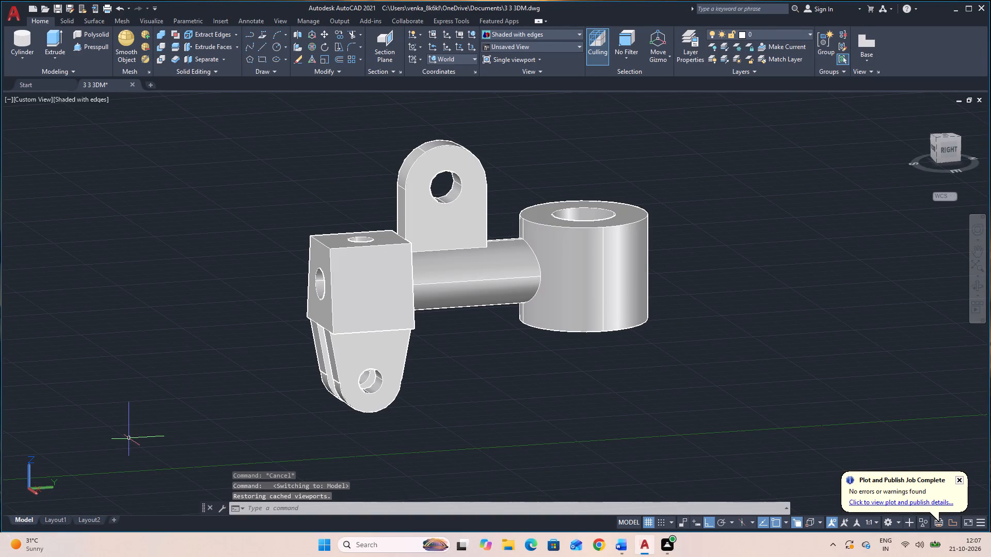
left_click_drag(797, 350, 777, 374)
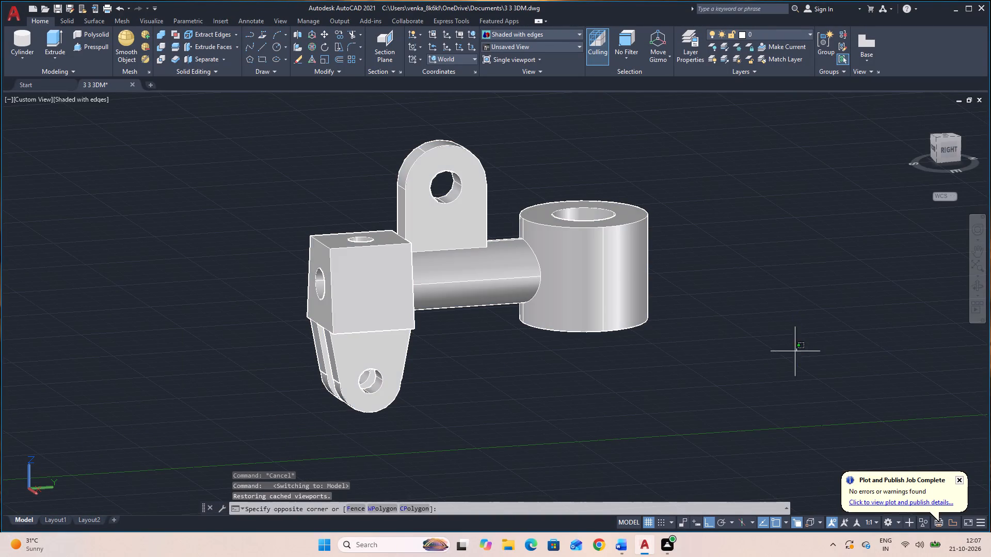
left_click_drag(777, 374, 721, 425)
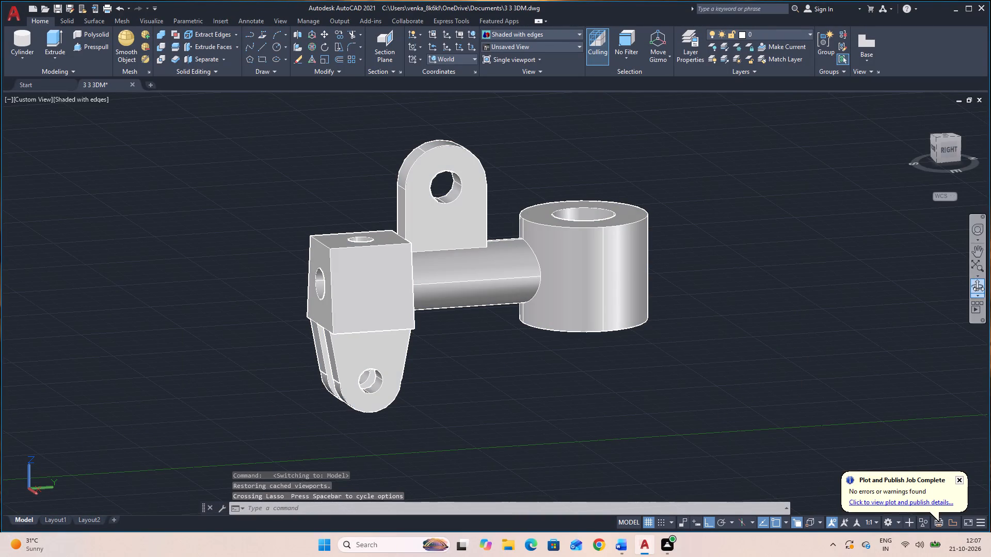
left_click(979, 289)
left_click_drag(829, 320, 791, 460)
left_click_drag(711, 399, 610, 336)
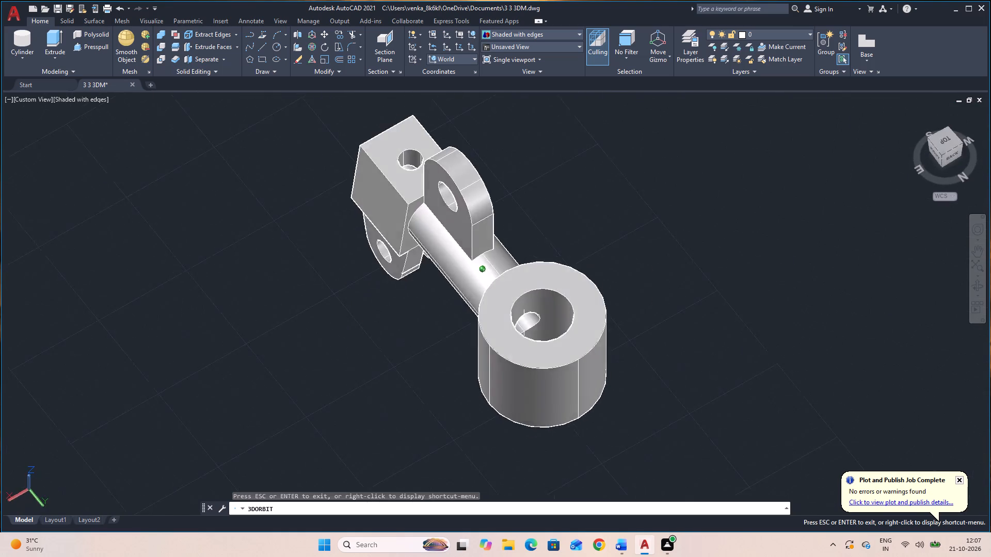
left_click_drag(610, 336, 537, 326)
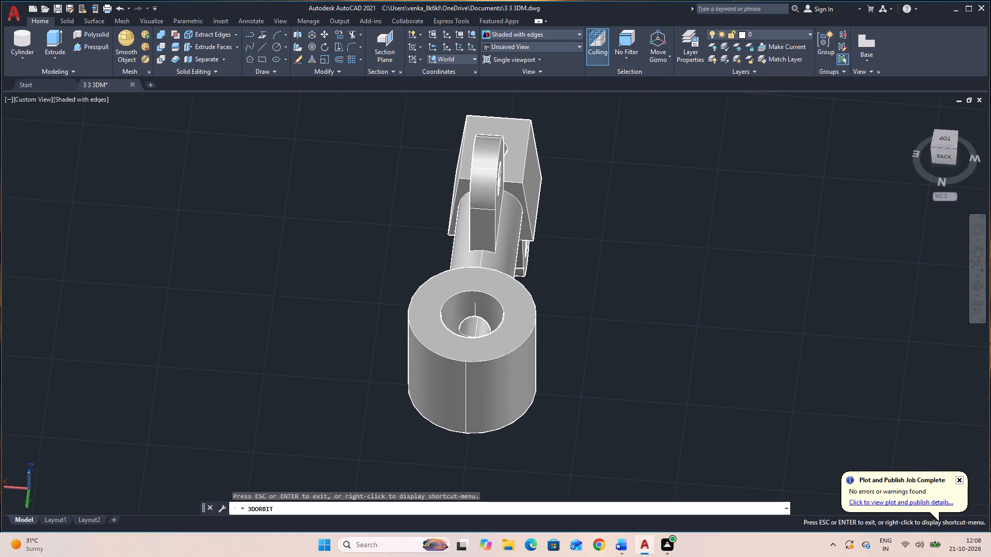
key("Escape")
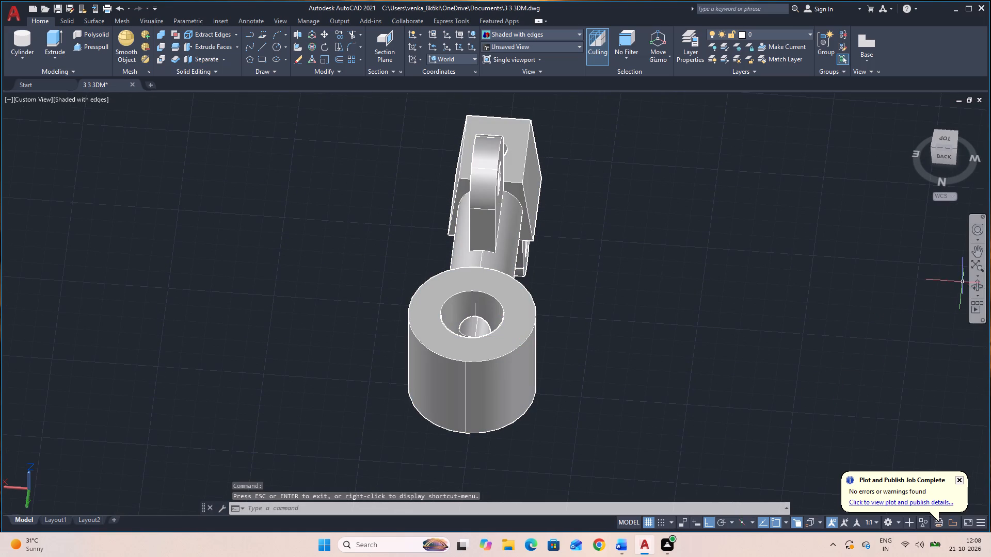
left_click(977, 288)
left_click_drag(852, 361, 970, 321)
left_click_drag(662, 394, 816, 333)
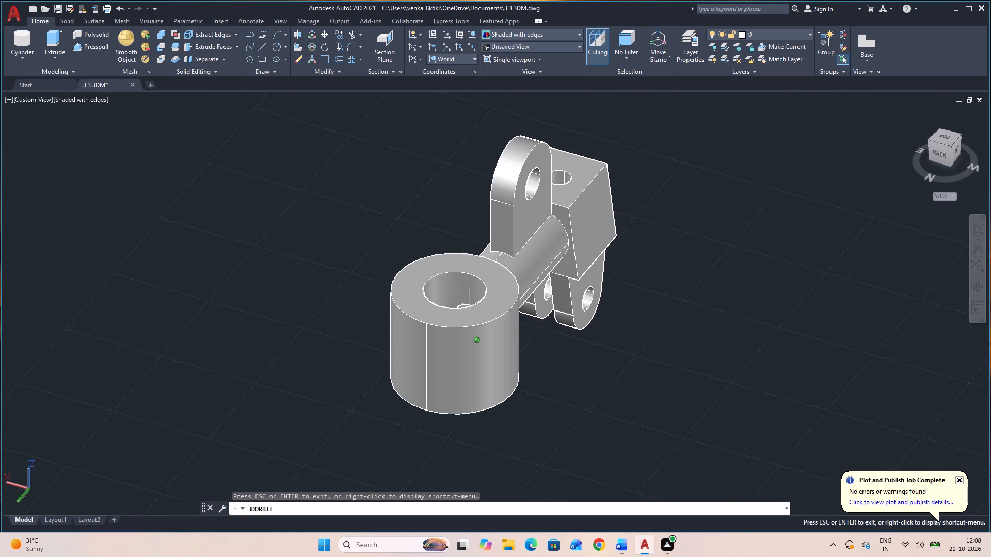
left_click_drag(545, 399, 831, 362)
key("Escape")
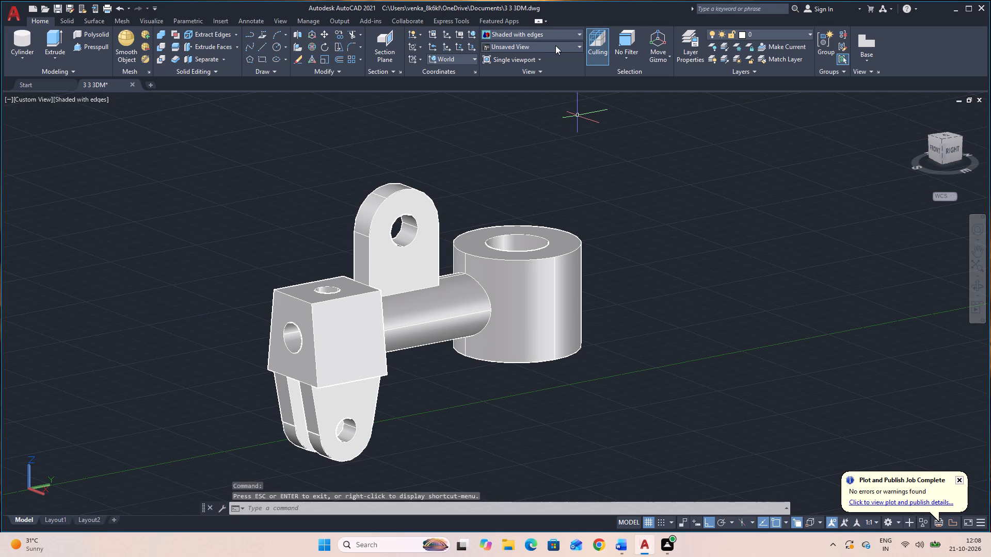
Set the model view to SE Isometric.
left_click(556, 46)
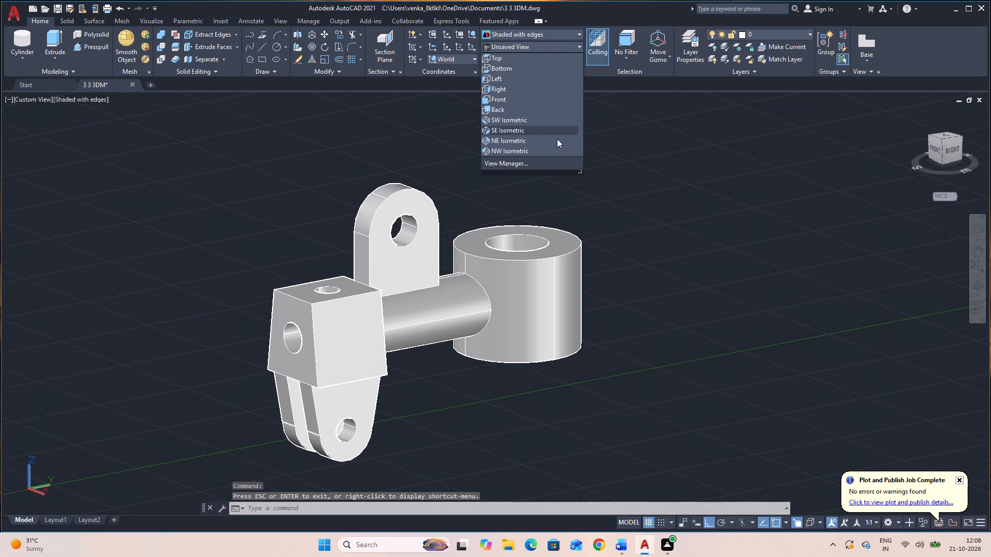
left_click(552, 128)
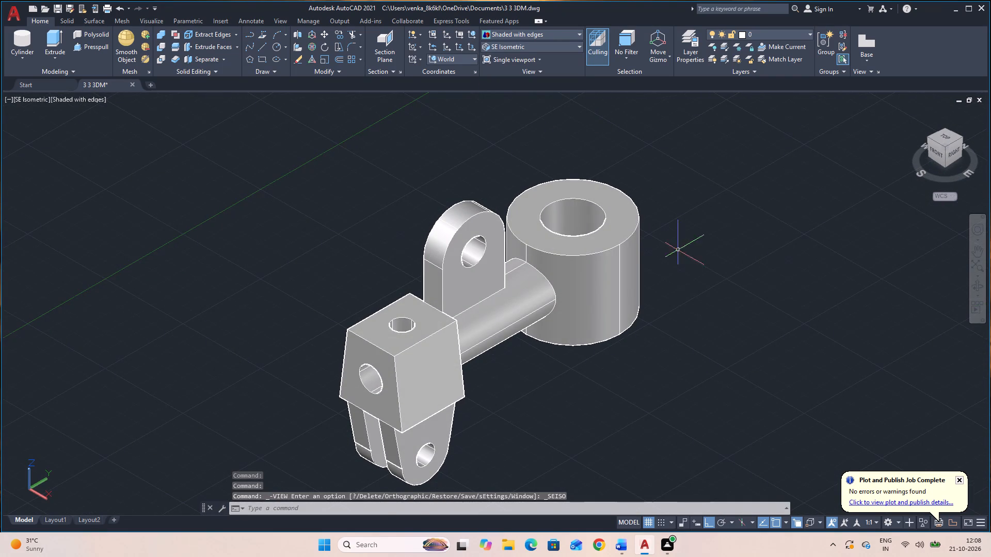
Move the whole bracket solid freehand toward its ring boss side, using the tapered block's lower corner as base point.
left_click(693, 388)
left_click(275, 244)
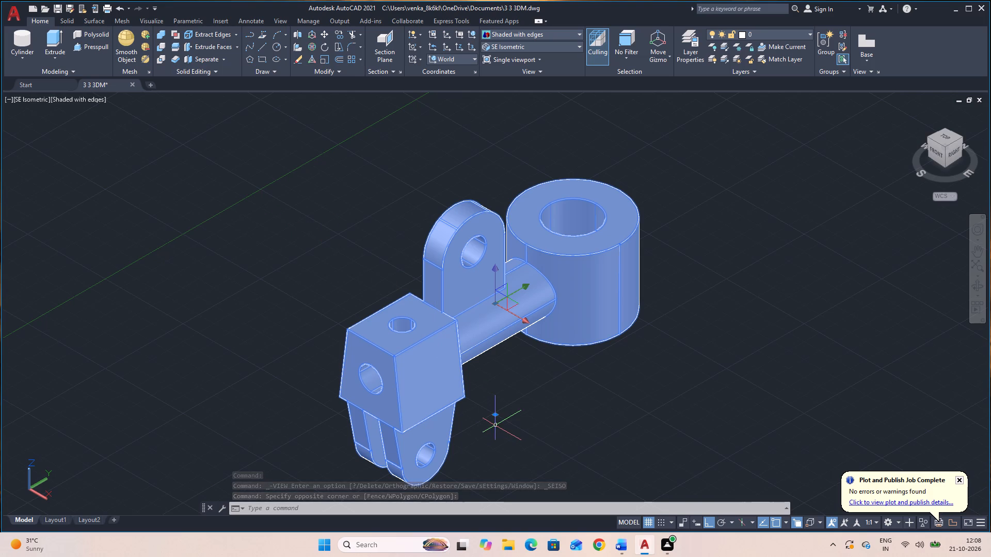
key("m")
key("space")
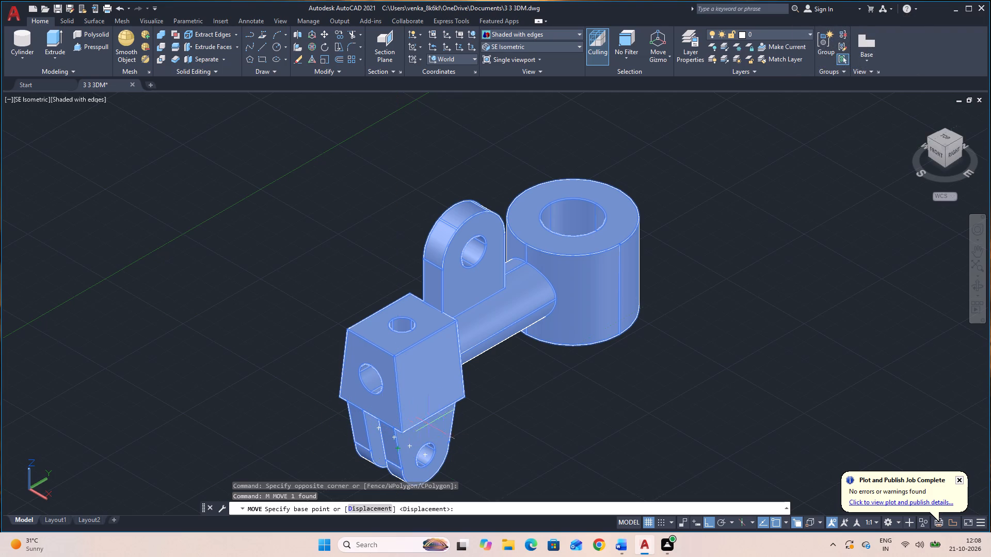
left_click(465, 397)
left_click(644, 307)
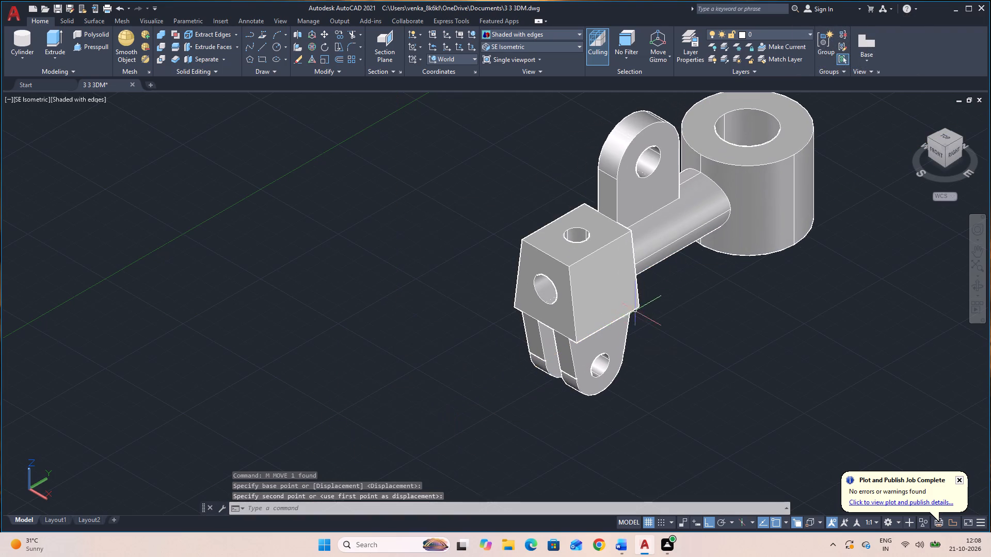
middle_click_drag(732, 329, 639, 345)
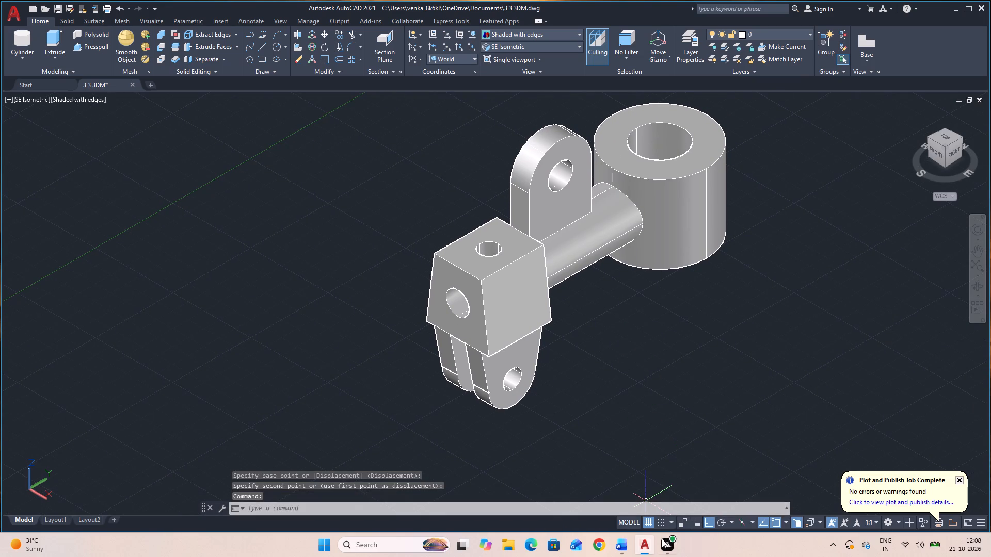
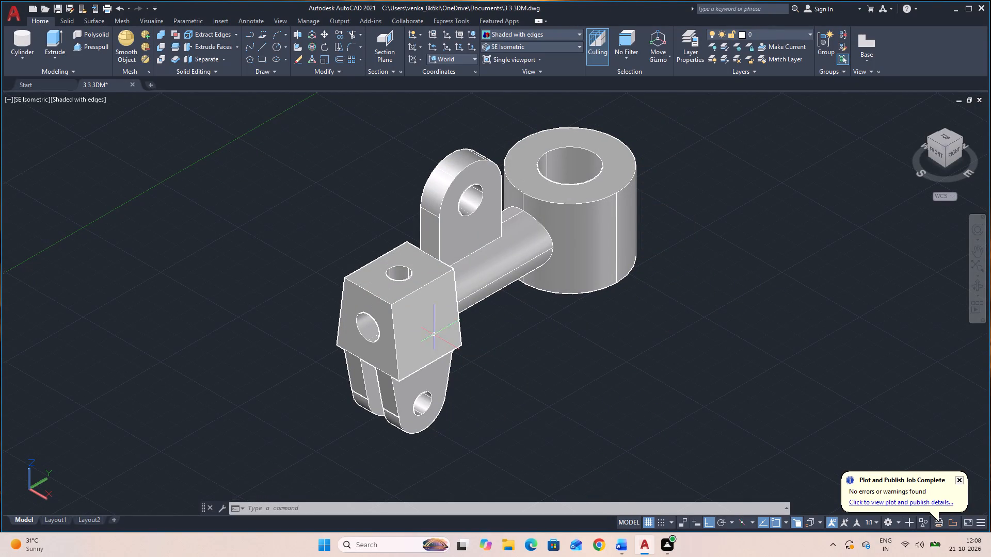
Look through the recent documents on the Start page down to the oldest entry, and return to the 3 3 3DM drawing.
left_click(36, 84)
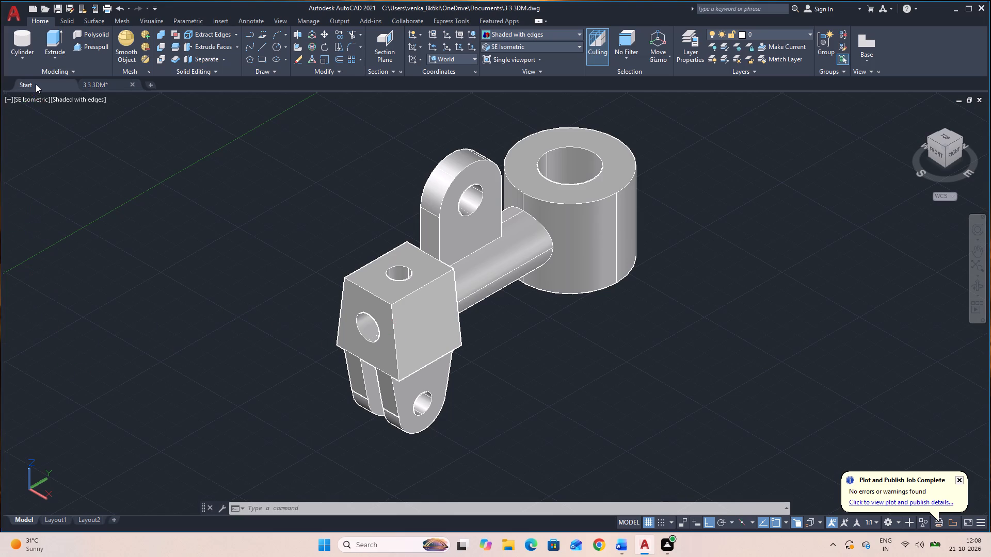
scroll(459, 318, "down", 6)
scroll(461, 314, "up", 6)
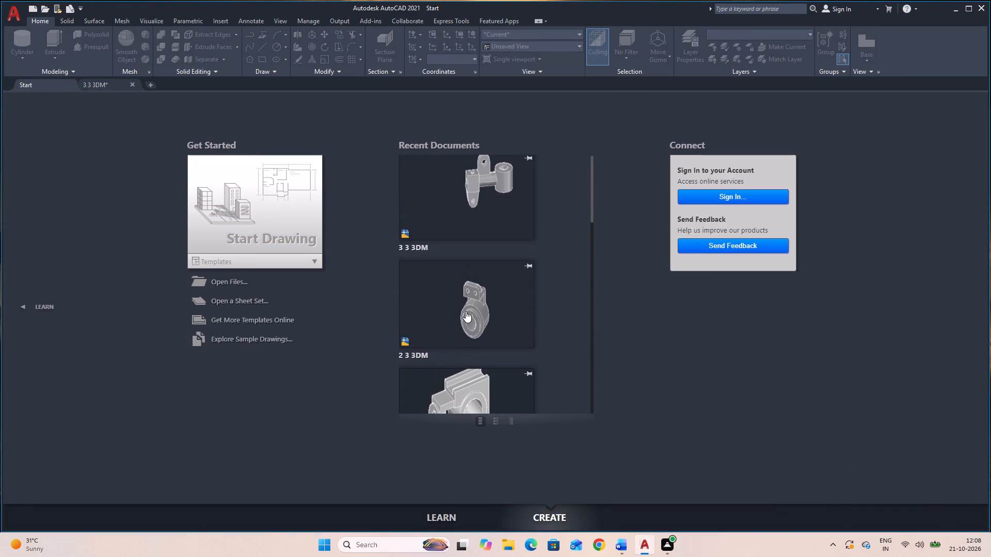
scroll(466, 310, "up", 2)
scroll(468, 309, "down", 4)
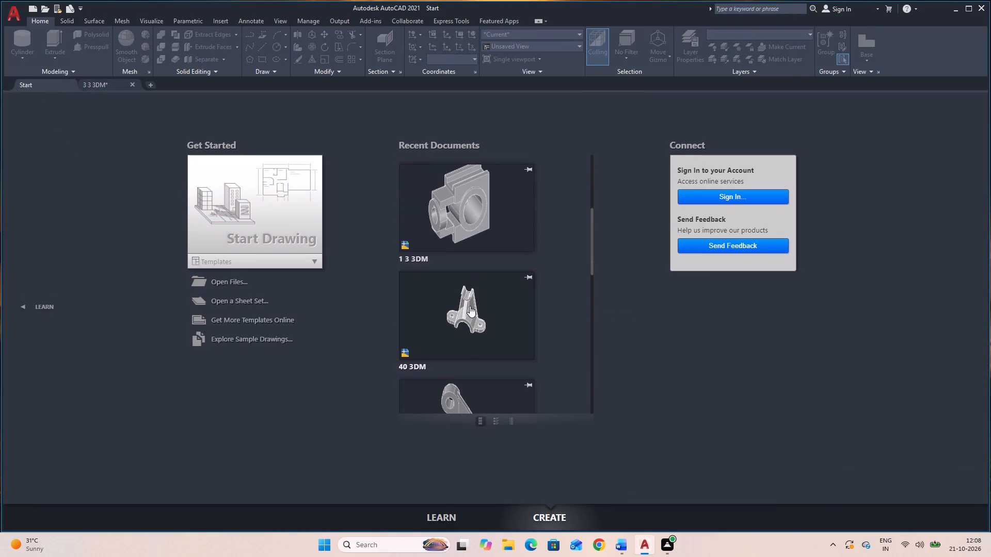
scroll(470, 306, "down", 7)
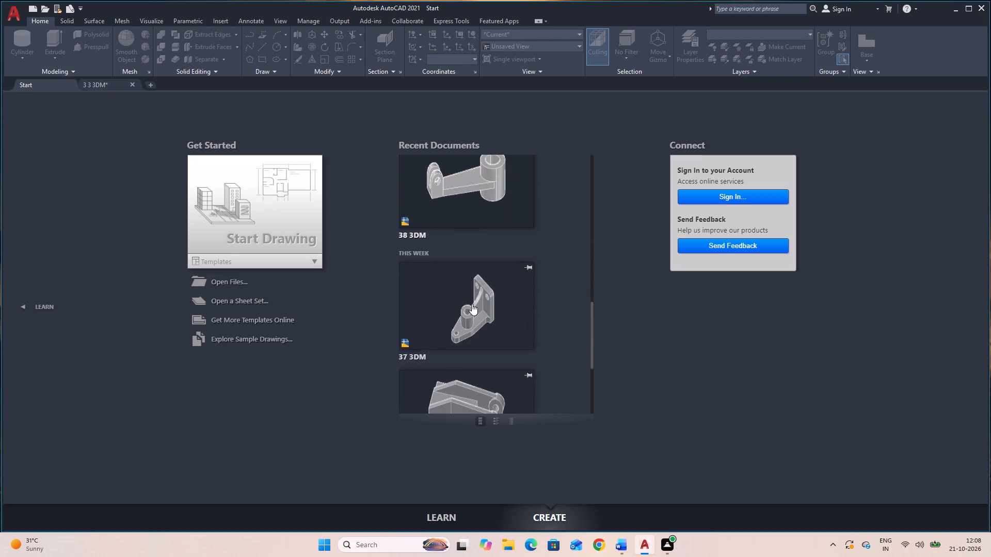
scroll(472, 304, "down", 4)
scroll(472, 304, "up", 1)
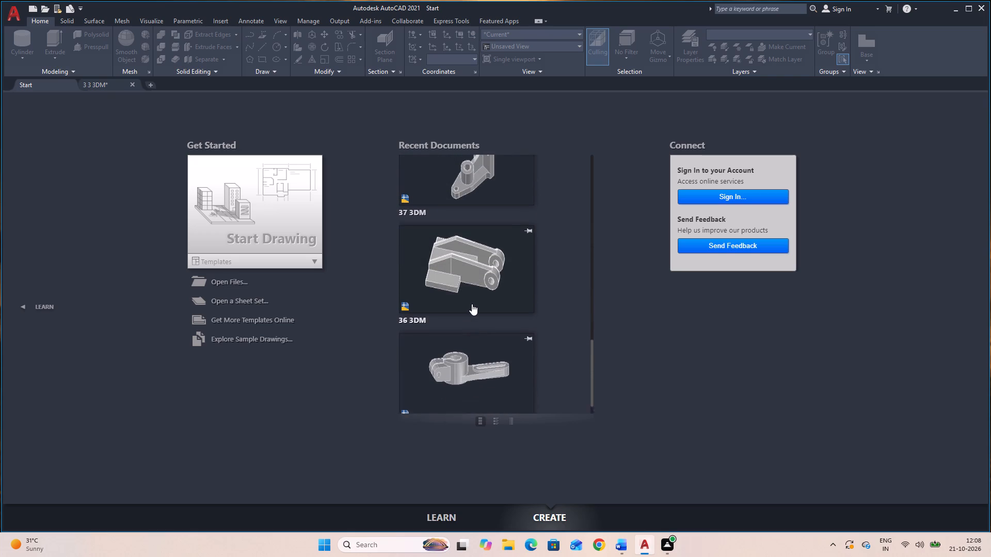
scroll(472, 304, "down", 5)
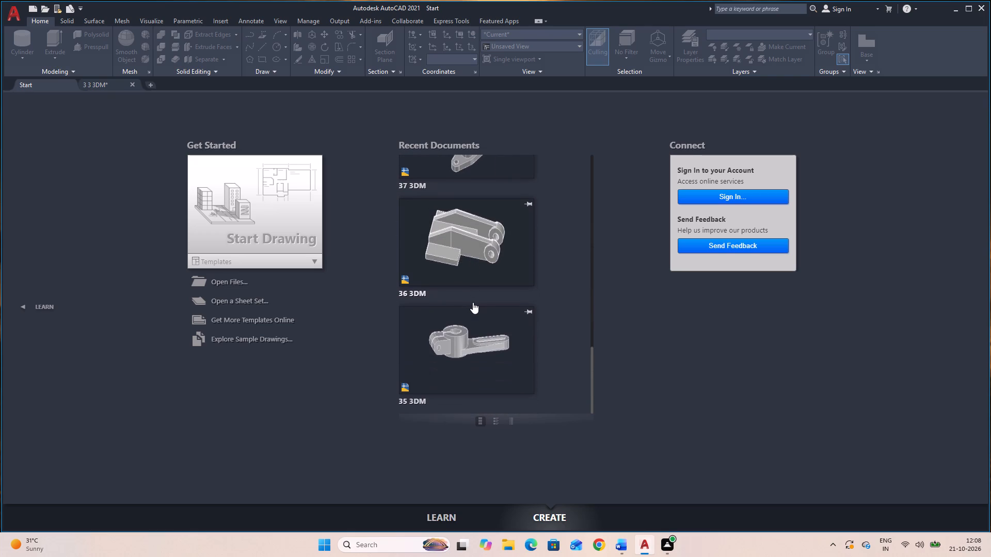
scroll(475, 317, "down", 5)
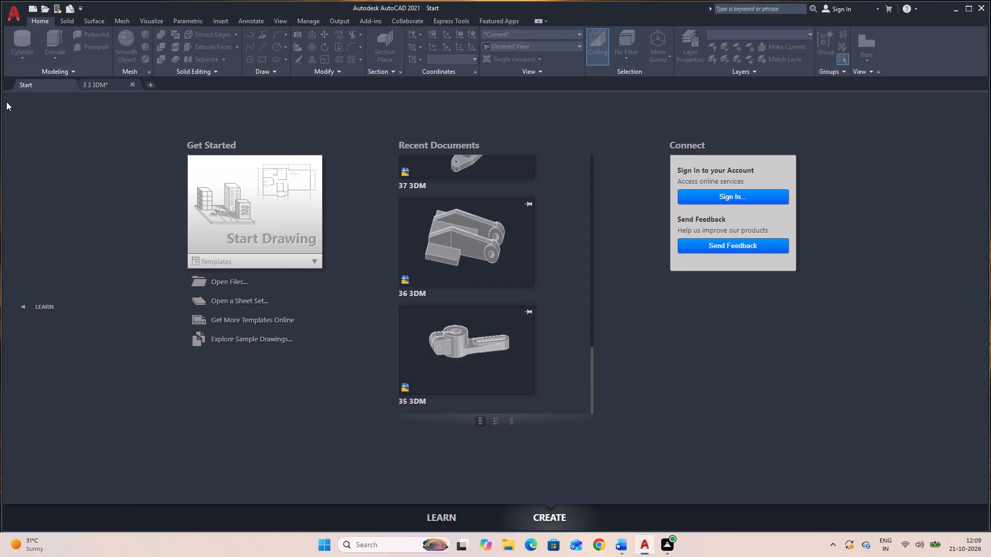
left_click(99, 84)
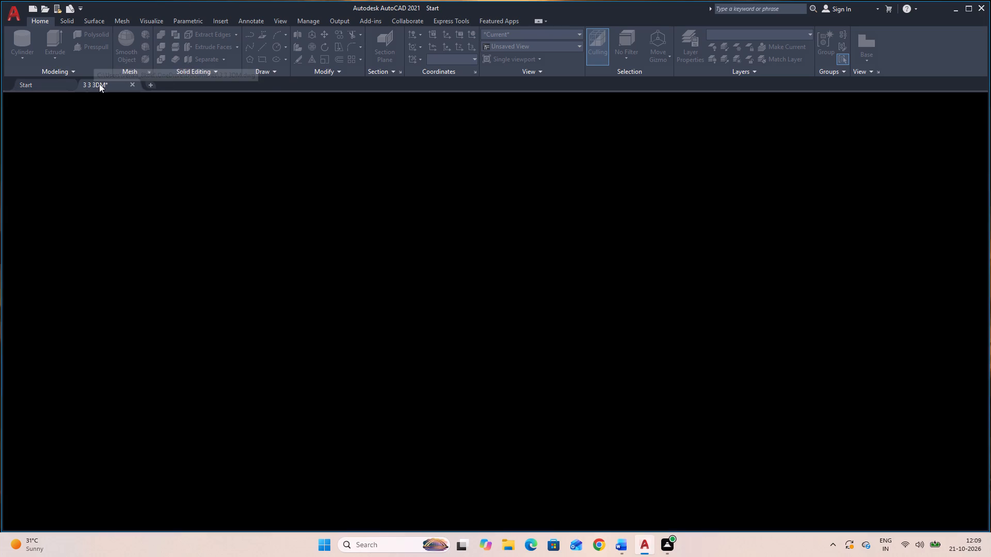